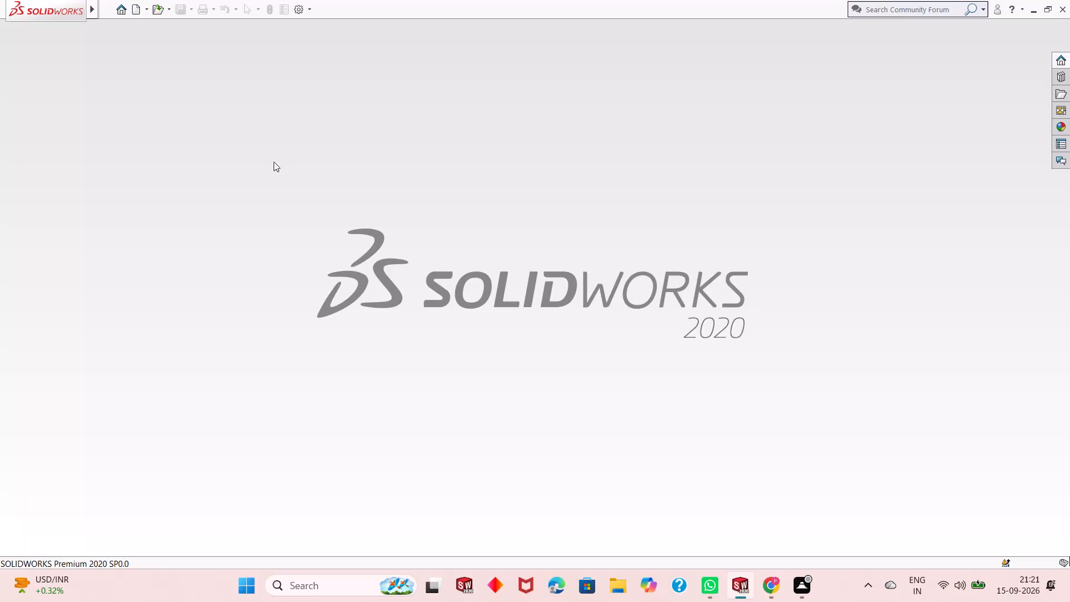
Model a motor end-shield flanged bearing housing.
Create a new part document.
{"action": "left_click", "coordinate": [136, 9]}
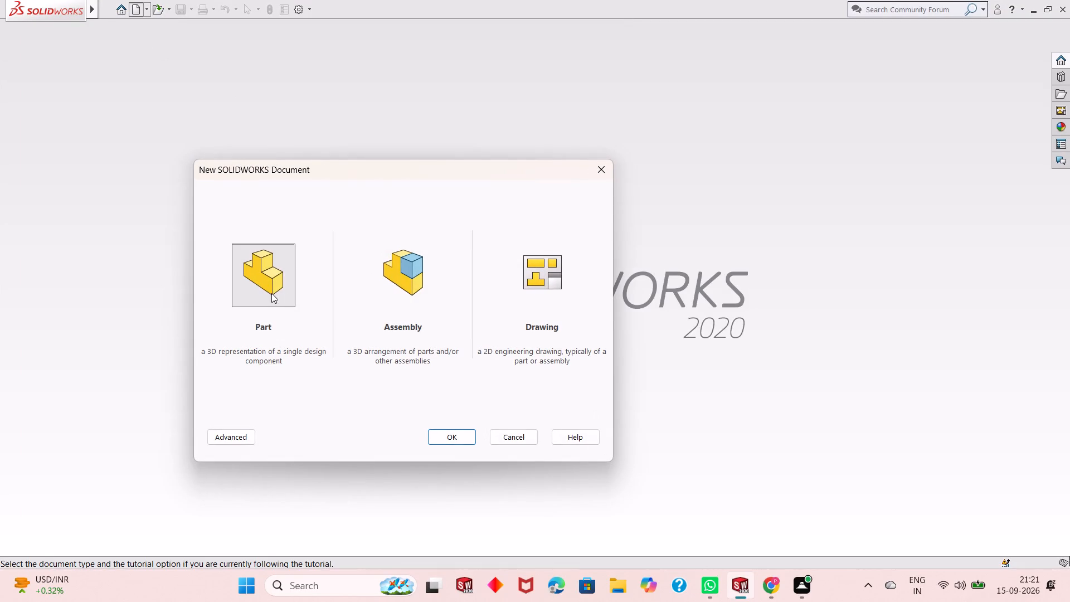
{"action": "double_click", "coordinate": [271, 293]}
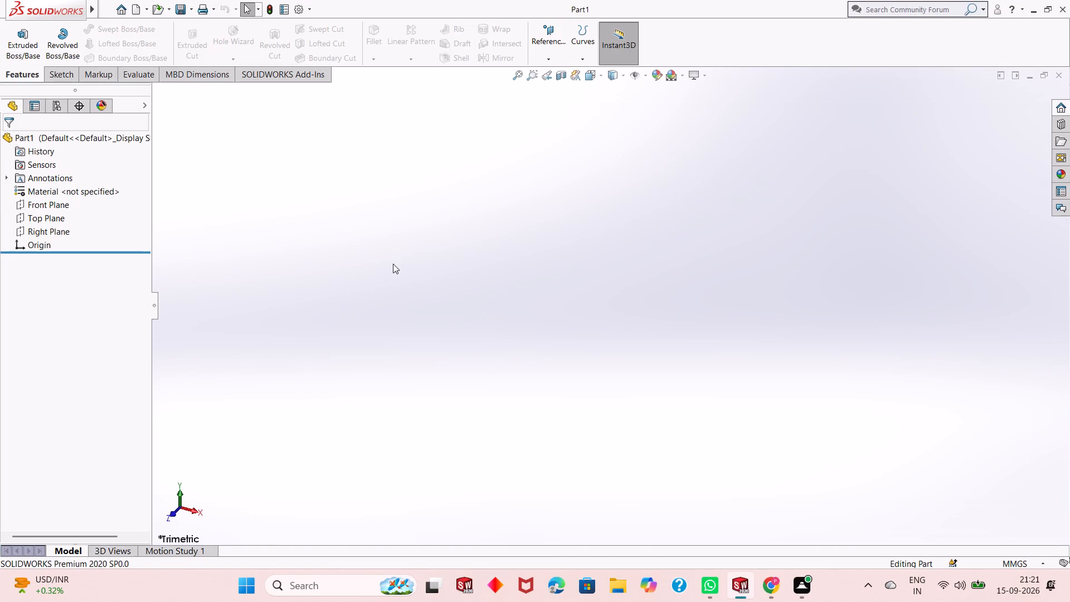
Start a sketch on the Top Plane and draw a circle centred on the origin with a radius of about 70 mm.
{"action": "left_click", "coordinate": [62, 221]}
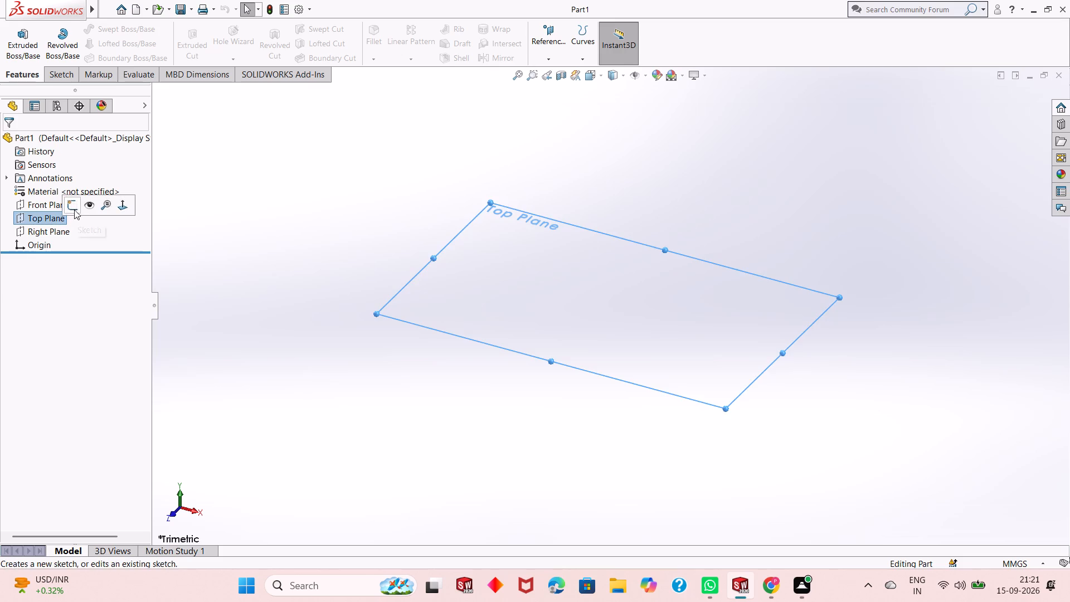
{"action": "left_click", "coordinate": [74, 209]}
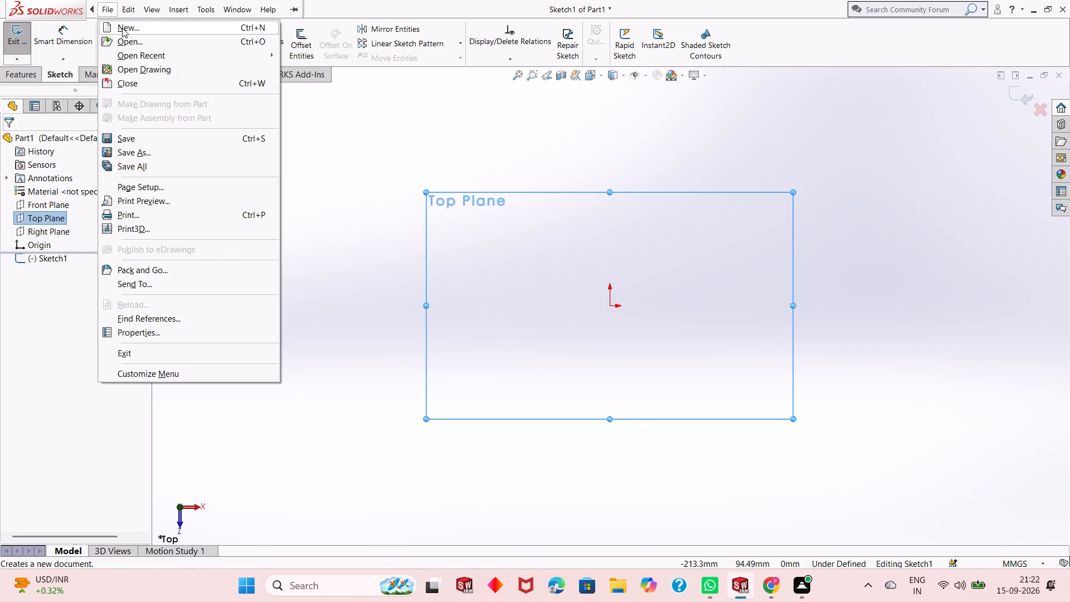
{"action": "key", "text": "Escape"}
{"action": "left_click", "coordinate": [127, 33]}
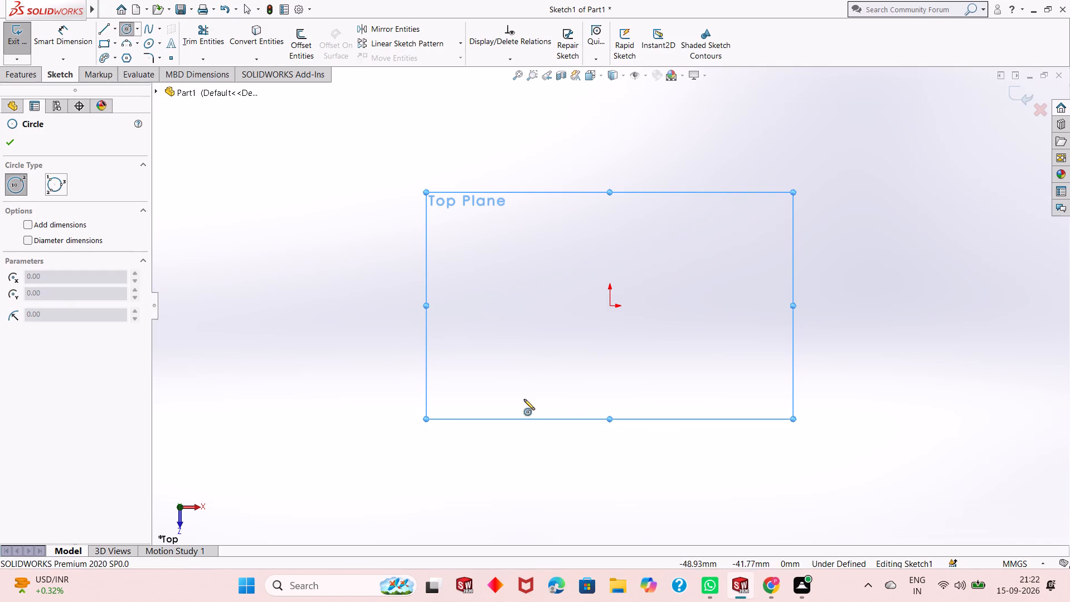
{"action": "left_click", "coordinate": [608, 305]}
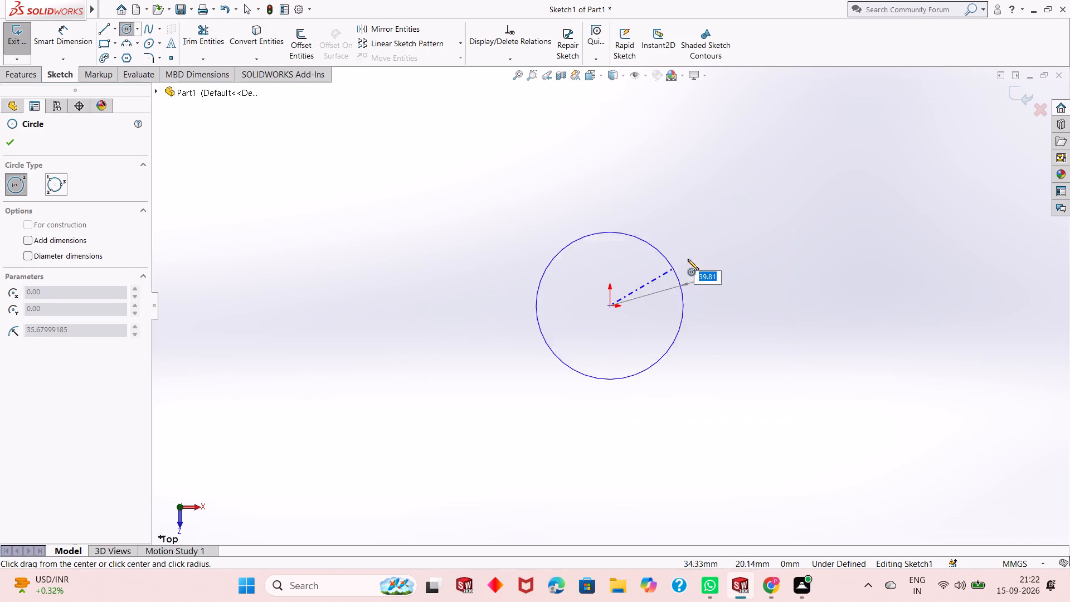
{"action": "left_click", "coordinate": [730, 226]}
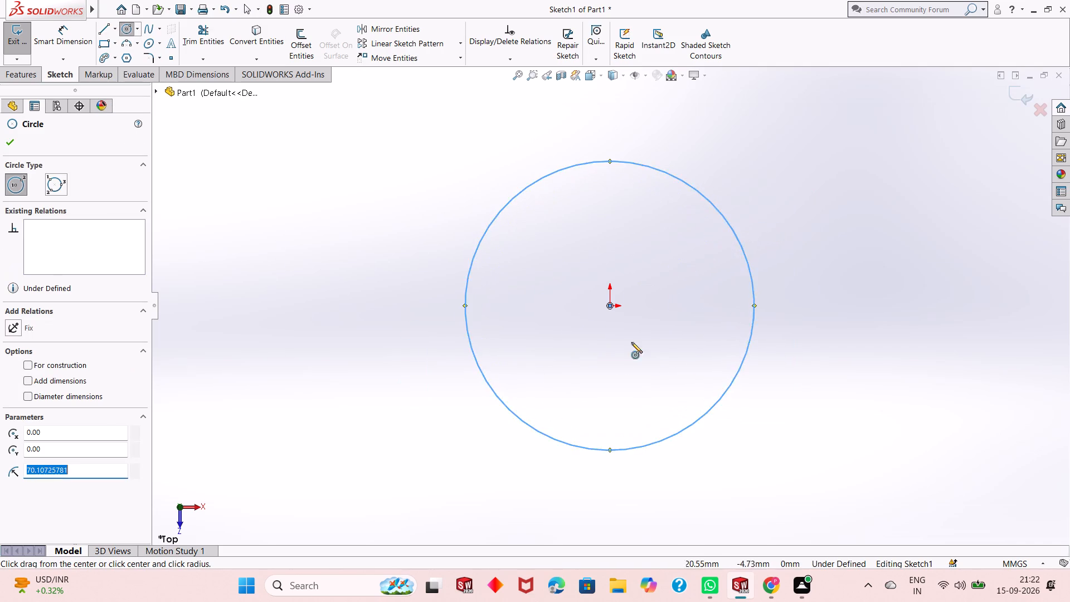
{"action": "scroll", "coordinate": [602, 360], "scroll_direction": "up", "scroll_amount": 2}
{"action": "scroll", "coordinate": [663, 354], "scroll_direction": "down", "scroll_amount": 1}
{"action": "key", "text": "Escape"}
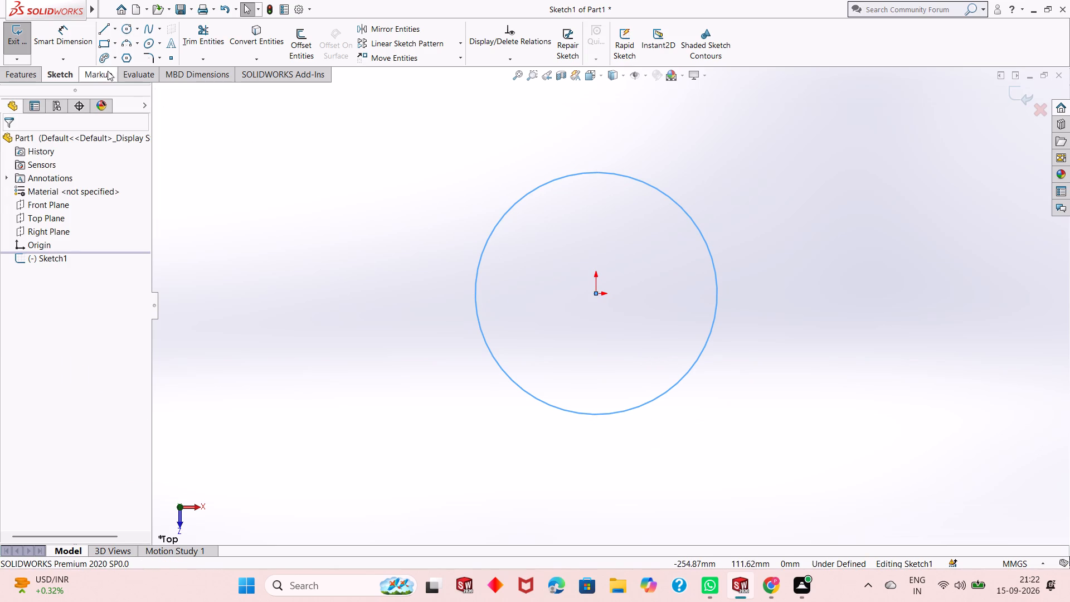
Dimension the circle's diameter and set it to 350 mm.
{"action": "left_click", "coordinate": [79, 45]}
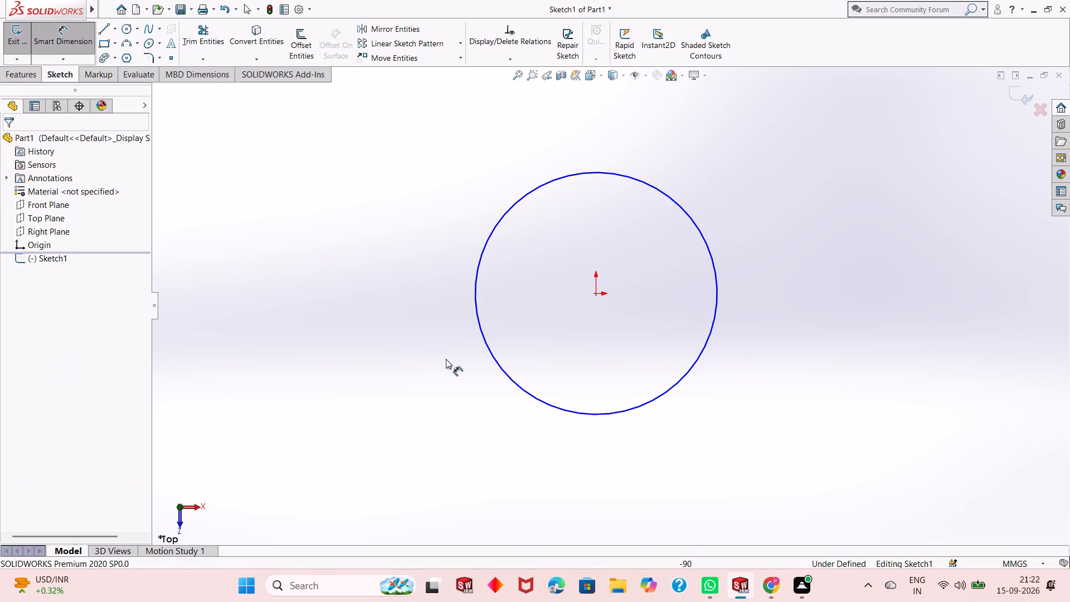
{"action": "left_click", "coordinate": [488, 355]}
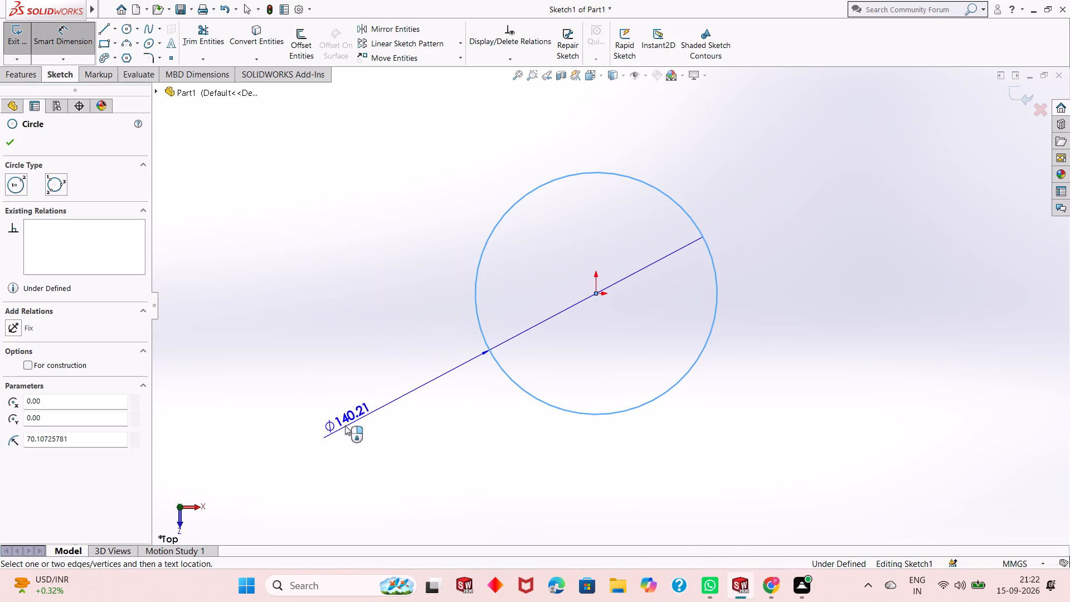
{"action": "left_click_drag", "start_coordinate": [324, 431], "coordinate": [317, 434]}
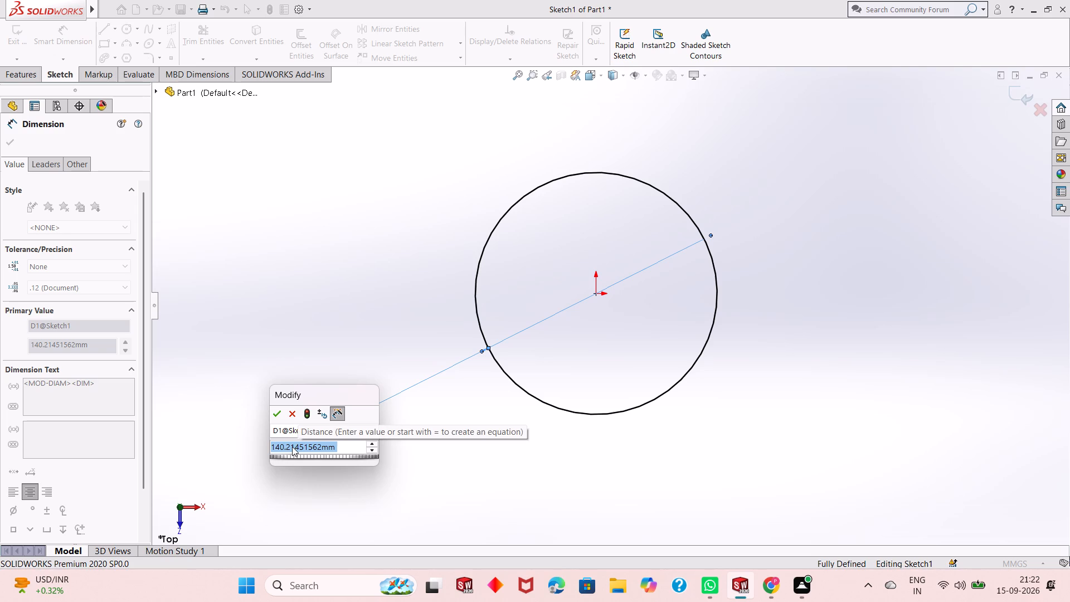
{"action": "scroll", "coordinate": [292, 446], "scroll_direction": "up", "scroll_amount": 1}
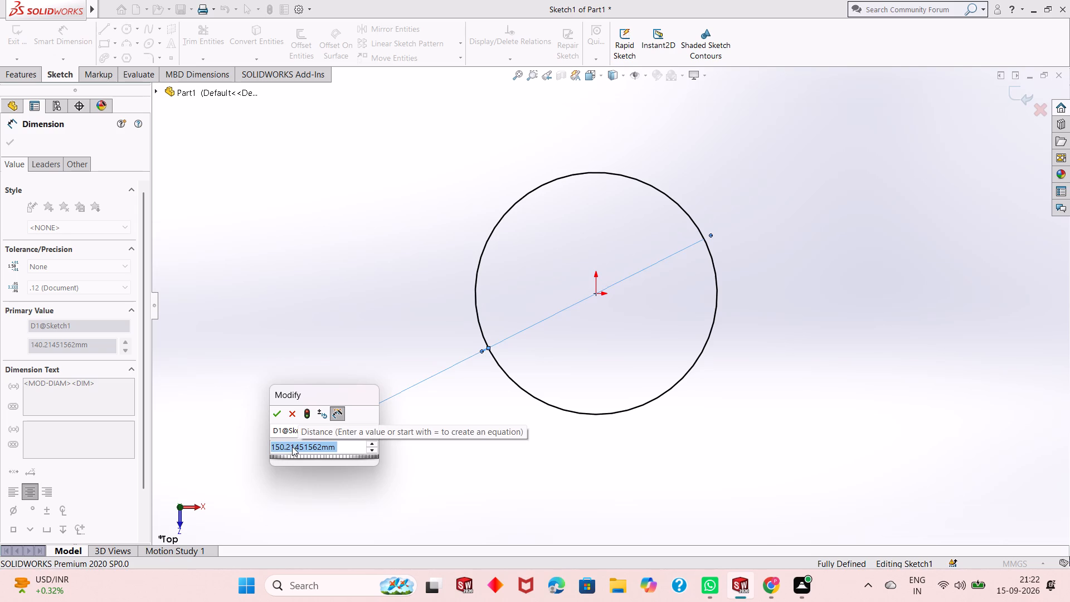
{"action": "scroll", "coordinate": [292, 446], "scroll_direction": "down", "scroll_amount": 3}
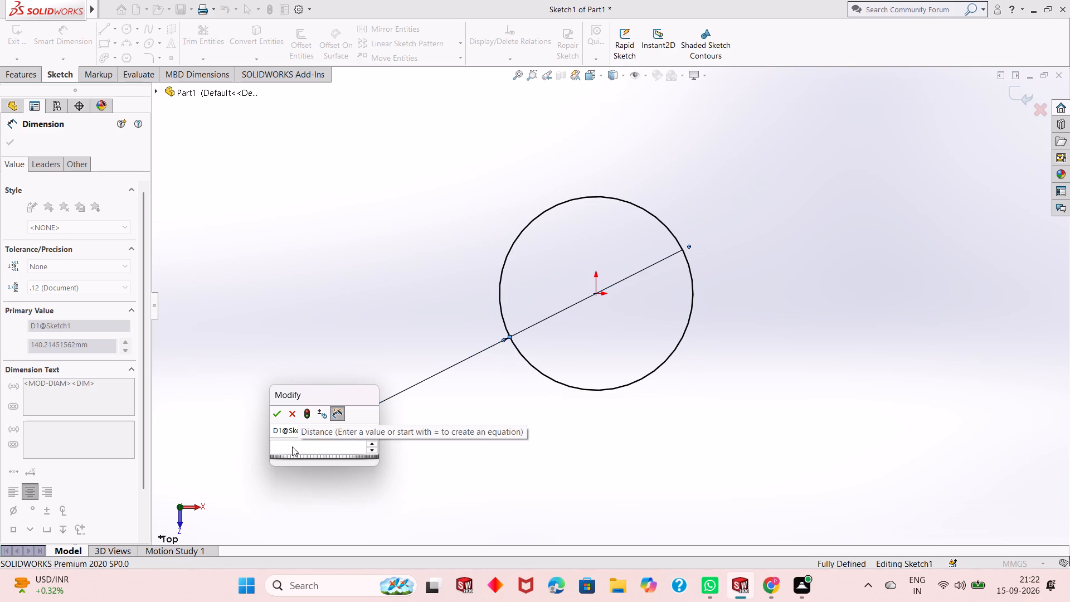
{"action": "scroll", "coordinate": [292, 446], "scroll_direction": "up", "scroll_amount": 1}
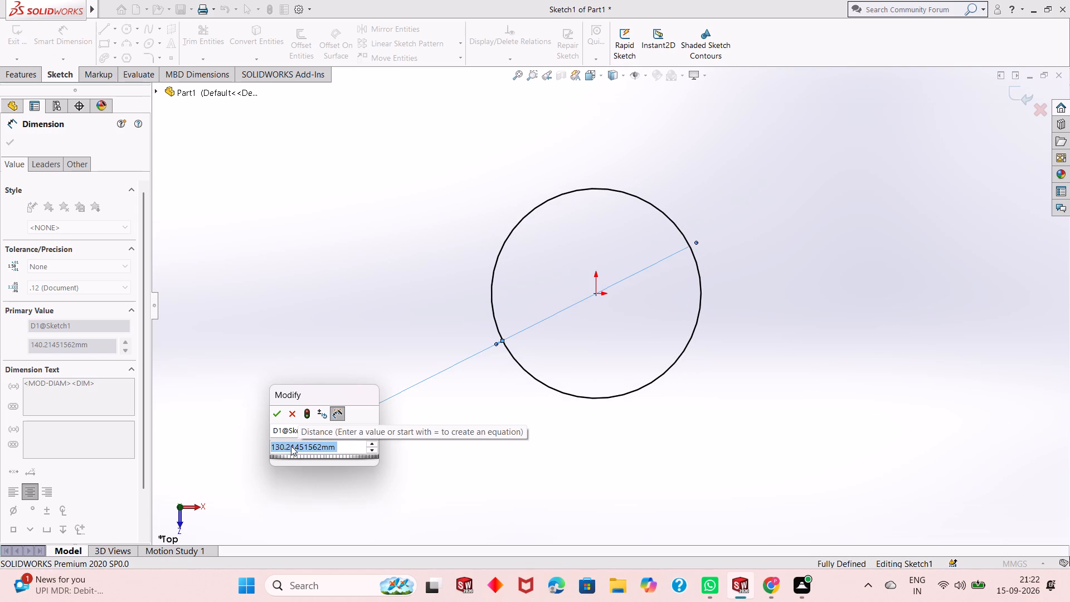
{"action": "type", "text": "350"}
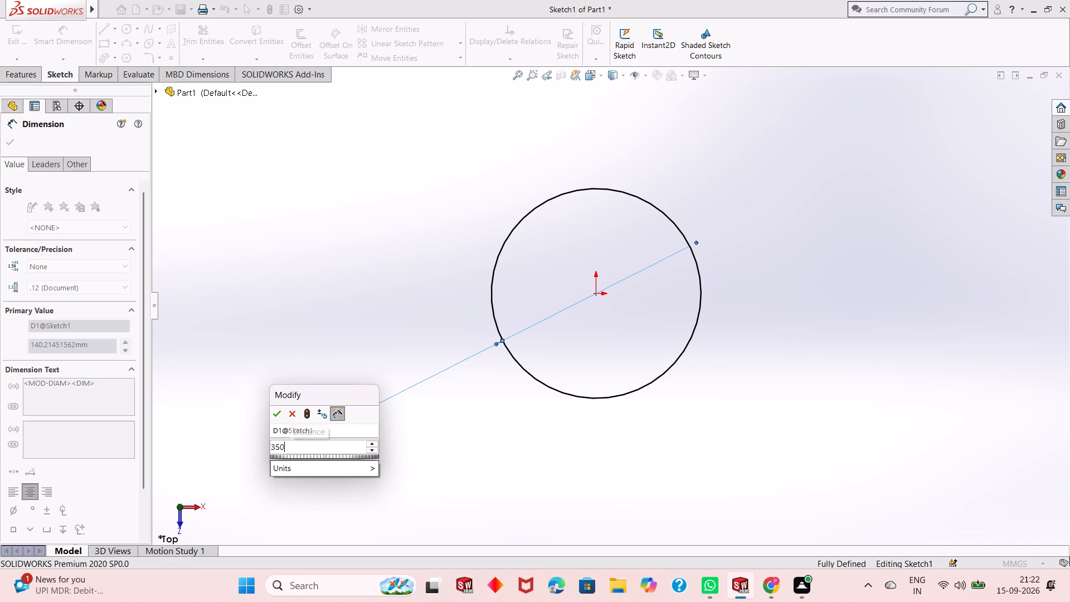
{"action": "key", "text": "Return"}
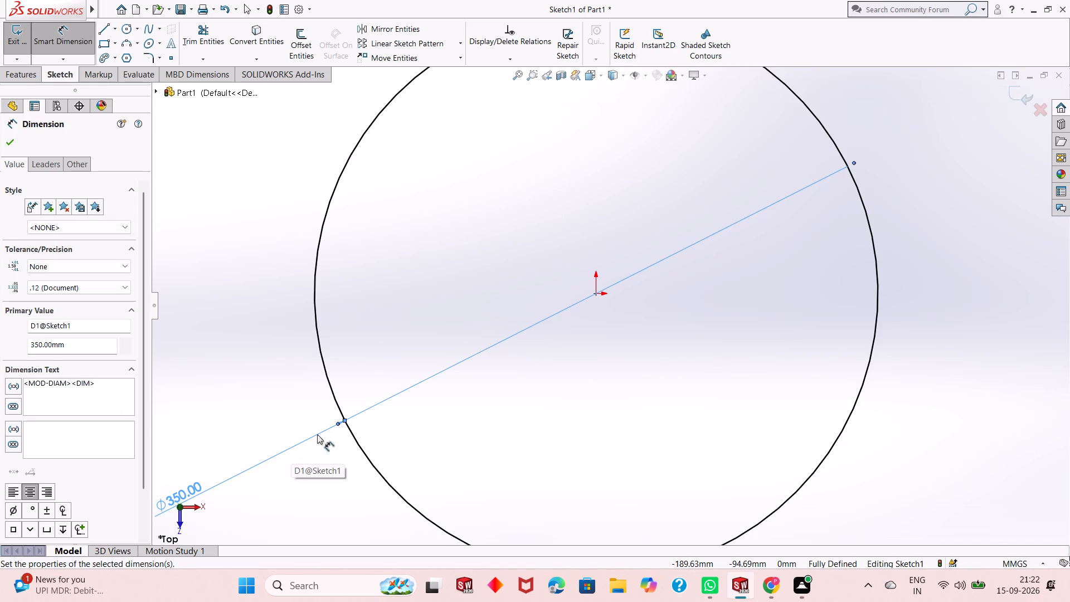
{"action": "scroll", "coordinate": [419, 390], "scroll_direction": "up", "scroll_amount": 2}
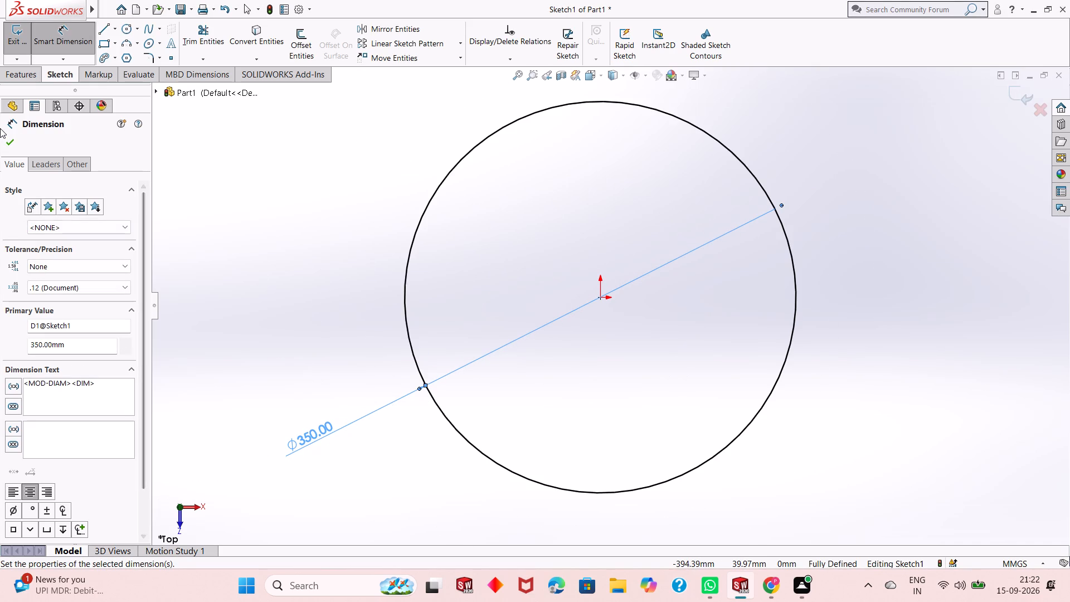
{"action": "left_click", "coordinate": [8, 144]}
{"action": "scroll", "coordinate": [383, 288], "scroll_direction": "up", "scroll_amount": 2}
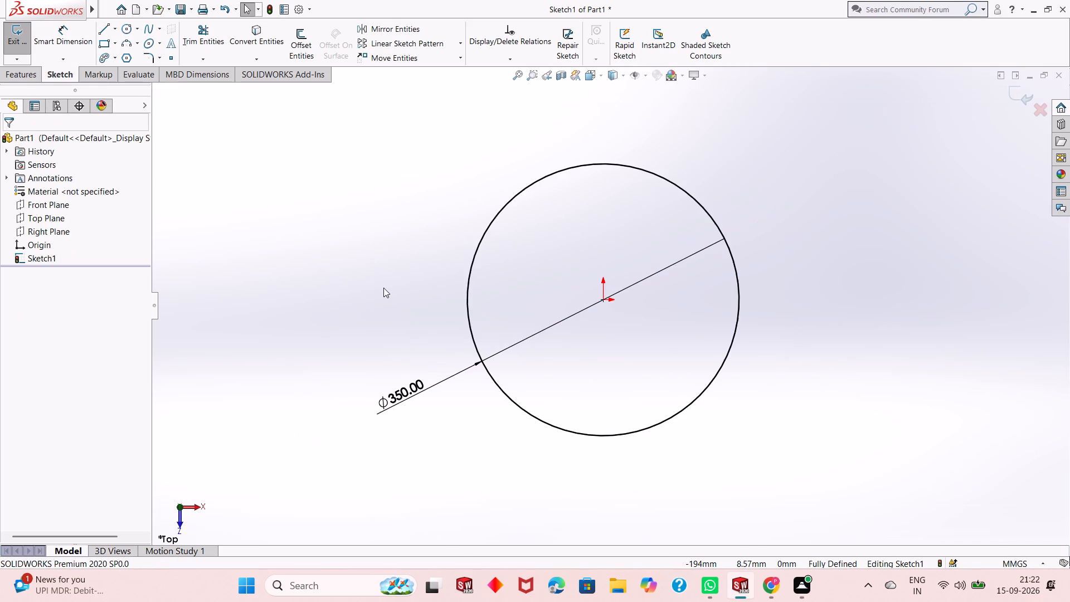
{"action": "scroll", "coordinate": [726, 297], "scroll_direction": "down", "scroll_amount": 1}
{"action": "scroll", "coordinate": [641, 326], "scroll_direction": "up", "scroll_amount": 1}
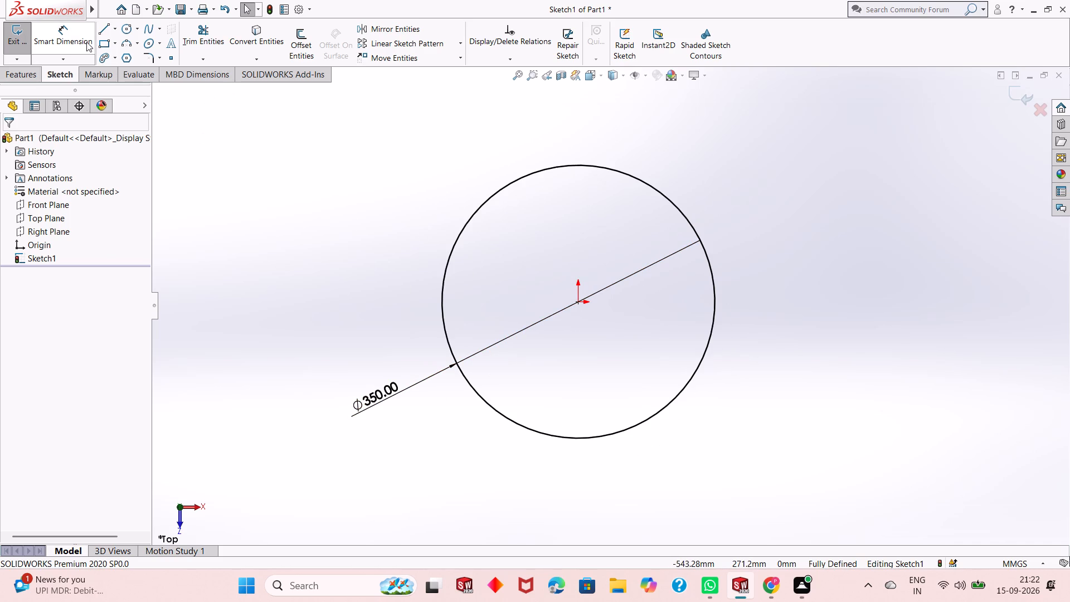
Extrude the circle as a blind boss 13 mm thick from the sketch plane.
{"action": "left_click", "coordinate": [33, 79]}
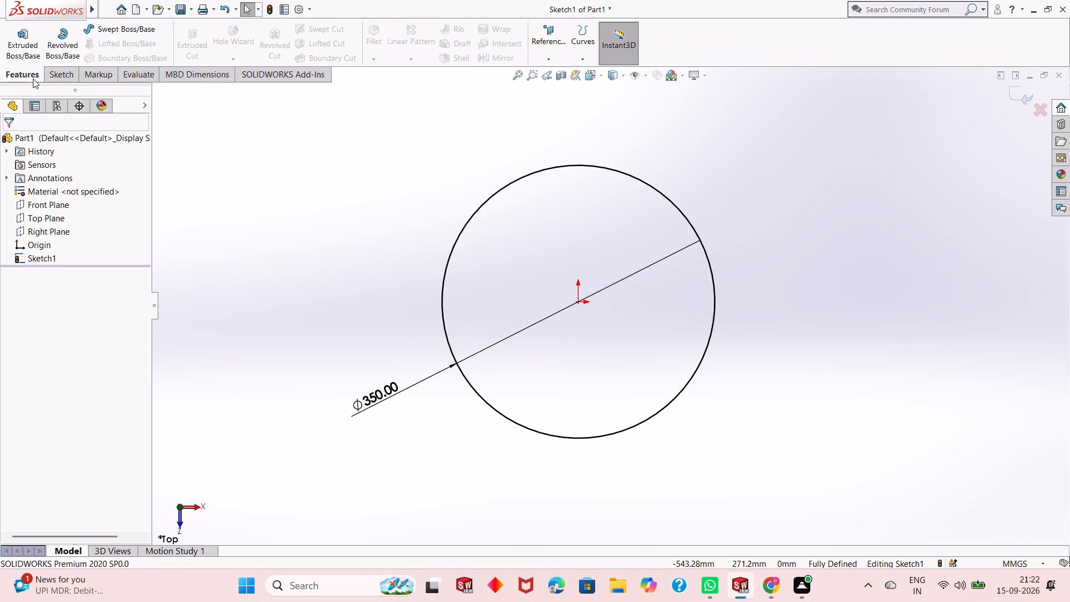
{"action": "left_click", "coordinate": [33, 50]}
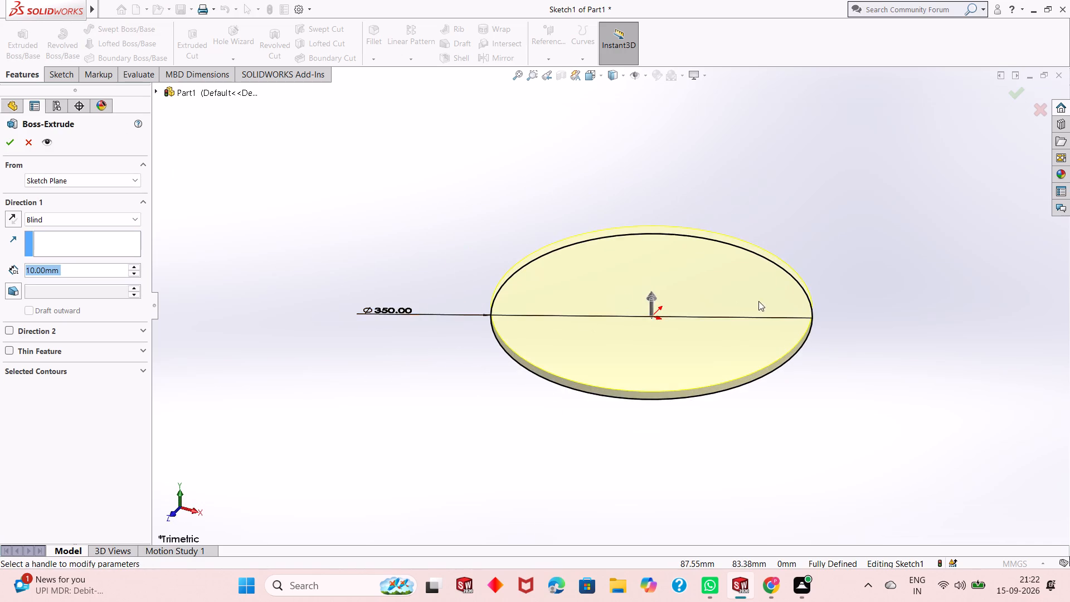
{"action": "scroll", "coordinate": [758, 301], "scroll_direction": "down", "scroll_amount": 1}
{"action": "scroll", "coordinate": [757, 299], "scroll_direction": "up", "scroll_amount": 4}
{"action": "scroll", "coordinate": [663, 278], "scroll_direction": "down", "scroll_amount": 1}
{"action": "scroll", "coordinate": [651, 298], "scroll_direction": "up", "scroll_amount": 2}
{"action": "scroll", "coordinate": [633, 279], "scroll_direction": "down", "scroll_amount": 2}
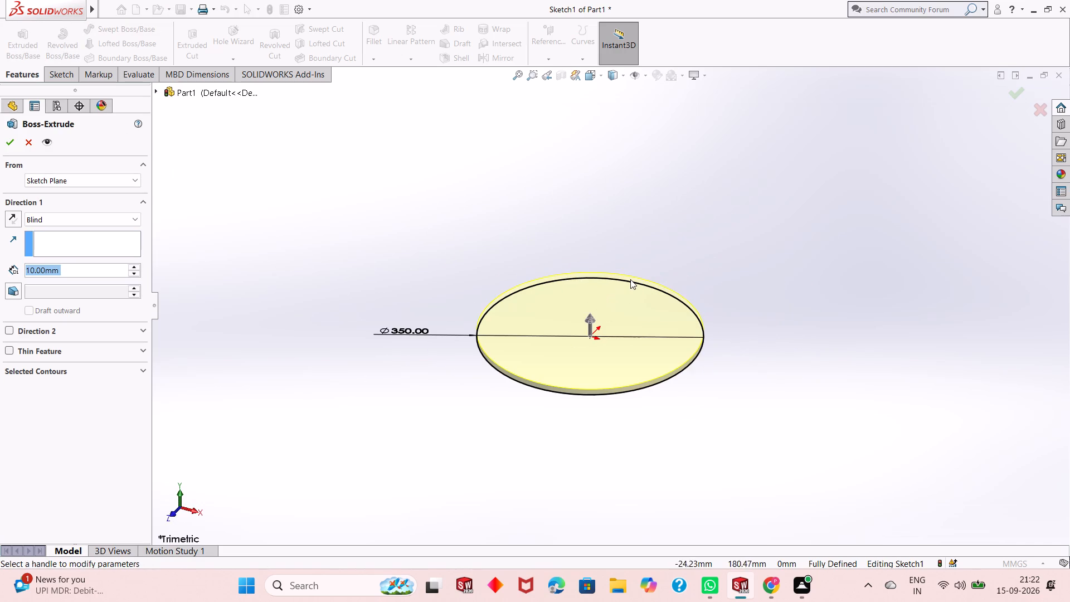
{"action": "type", "text": "13"}
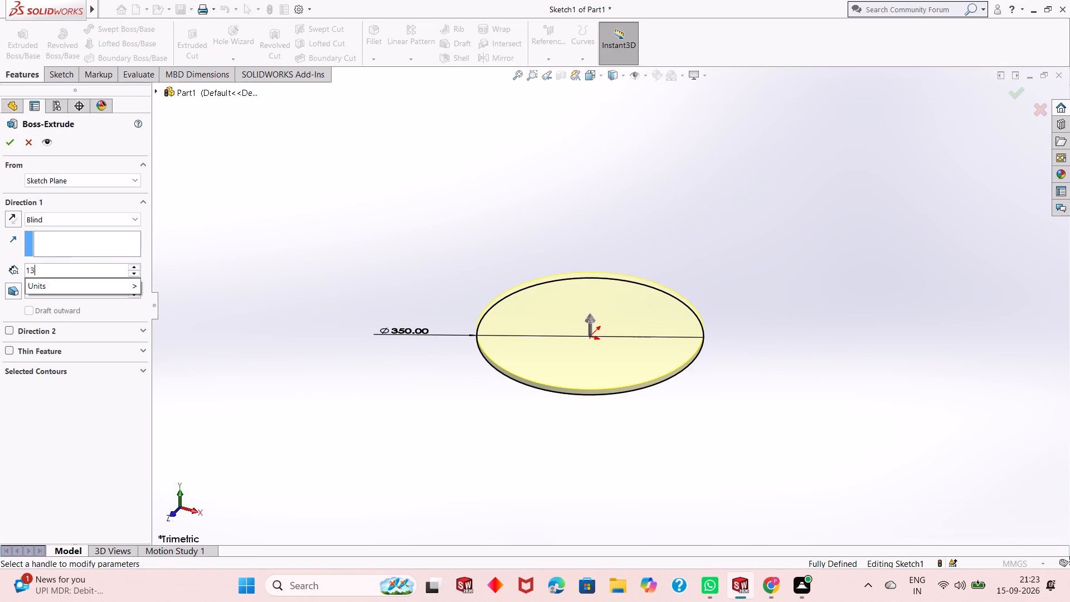
{"action": "key", "text": "Return"}
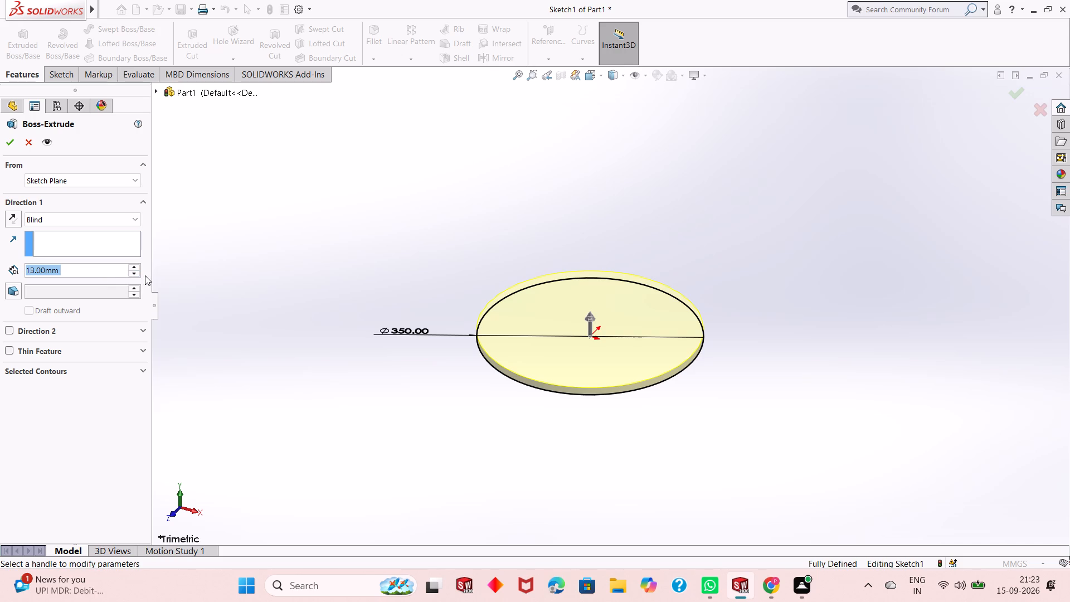
{"action": "scroll", "coordinate": [145, 275], "scroll_direction": "up", "scroll_amount": 2}
{"action": "scroll", "coordinate": [631, 316], "scroll_direction": "down", "scroll_amount": 1}
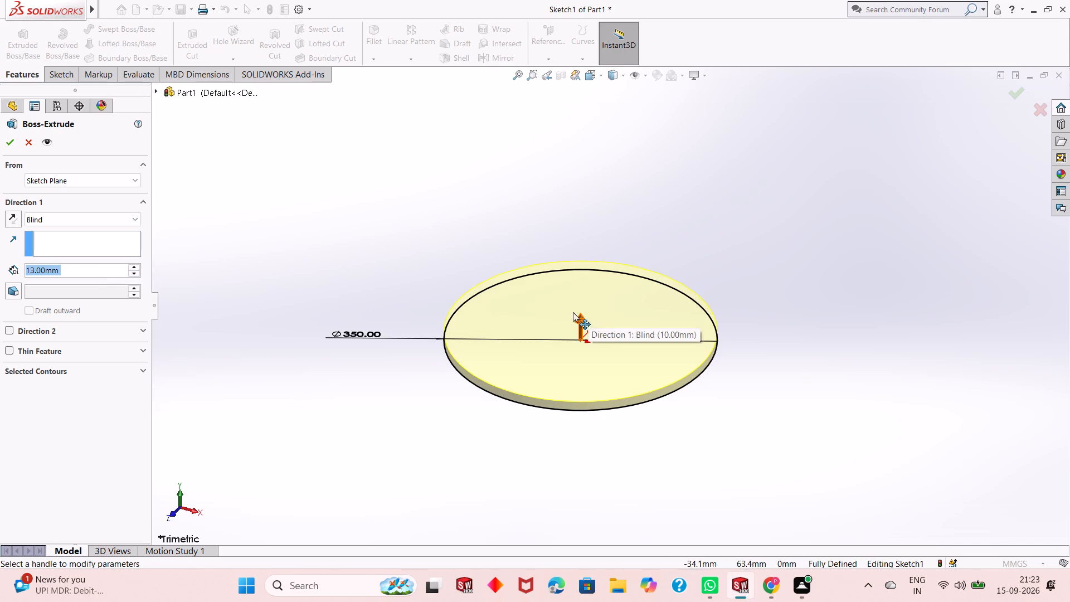
{"action": "middle_click_drag", "start_coordinate": [552, 309], "coordinate": [570, 329]}
{"action": "scroll", "coordinate": [552, 328], "scroll_direction": "down", "scroll_amount": 1}
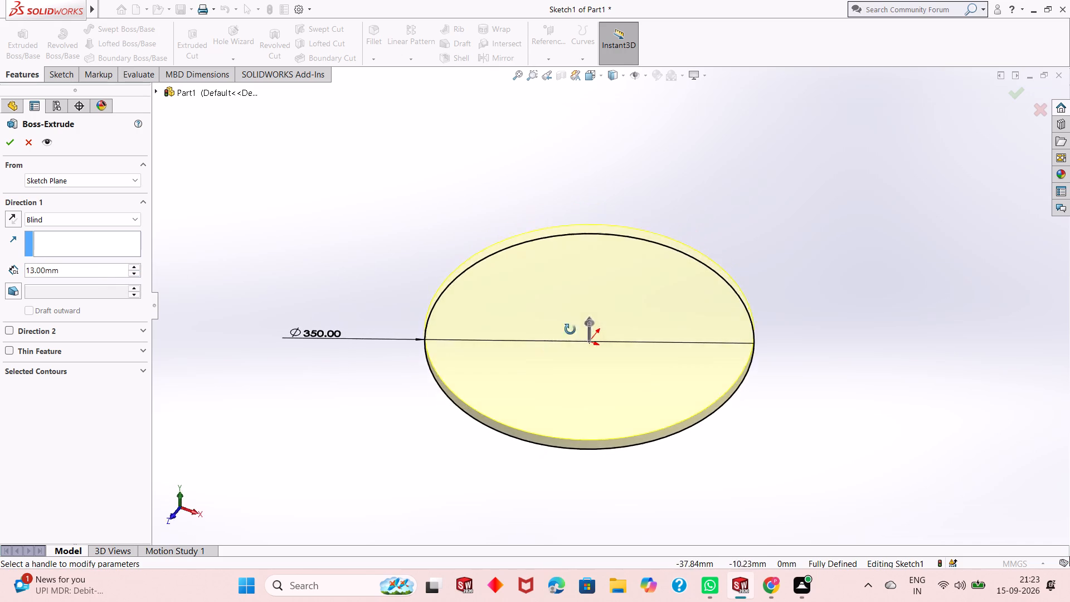
{"action": "middle_click_drag", "start_coordinate": [570, 329], "coordinate": [557, 360]}
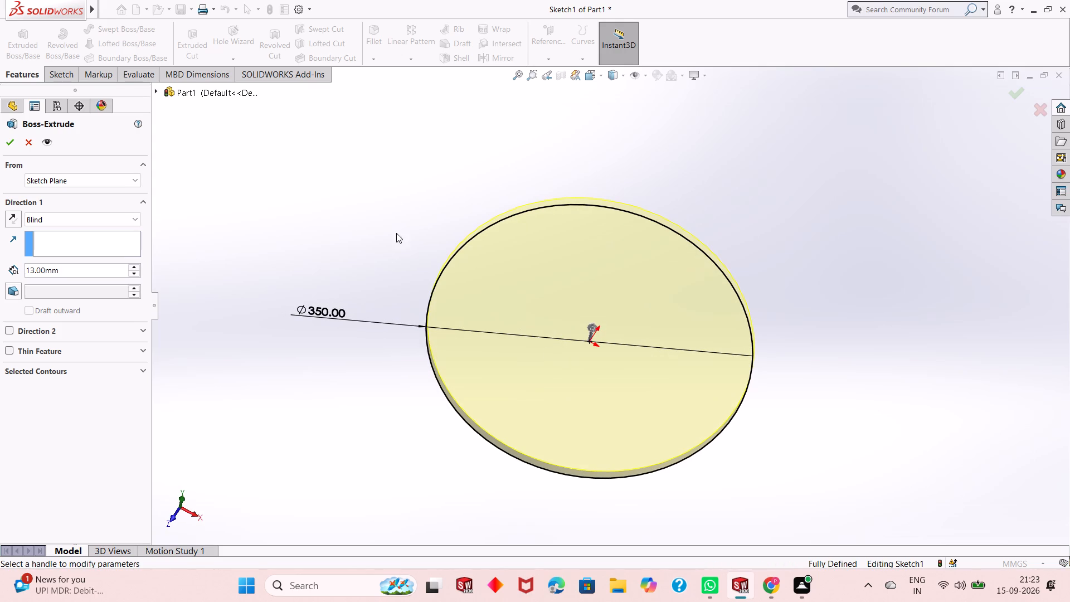
{"action": "left_click", "coordinate": [5, 145]}
{"action": "key", "text": "Escape"}
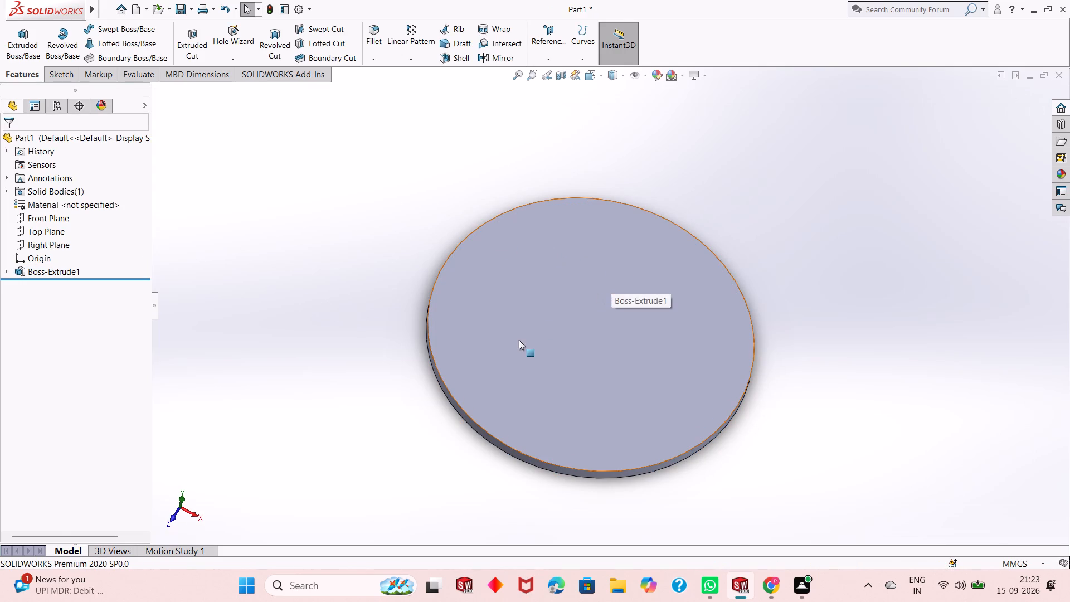
Examine the extruded disc's top face, rim and underside from several angles.
{"action": "middle_click_drag", "start_coordinate": [519, 342], "coordinate": [574, 332]}
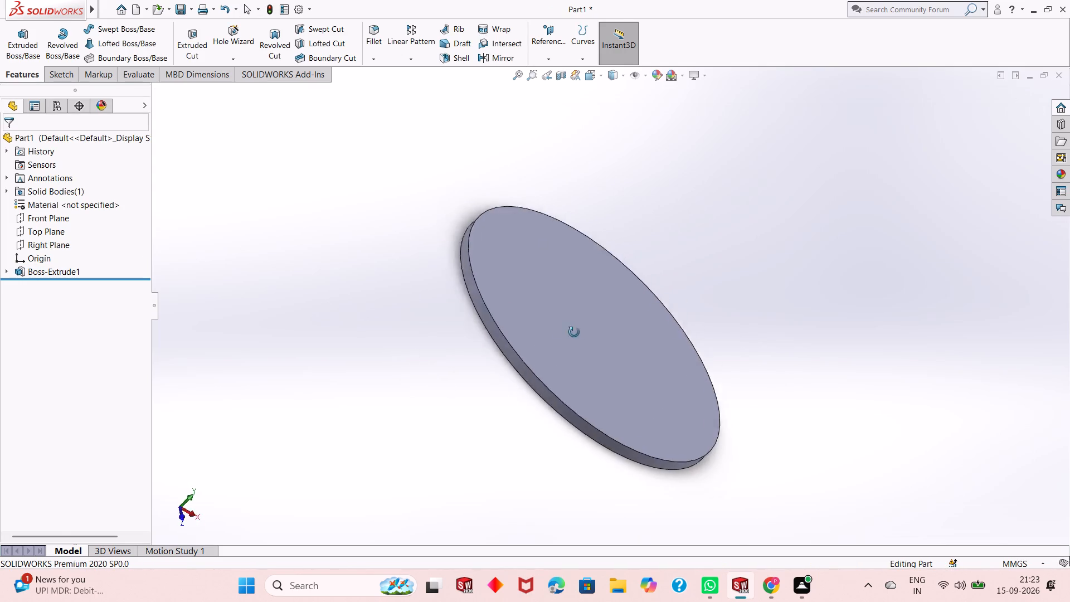
{"action": "middle_click_drag", "start_coordinate": [574, 332], "coordinate": [442, 339]}
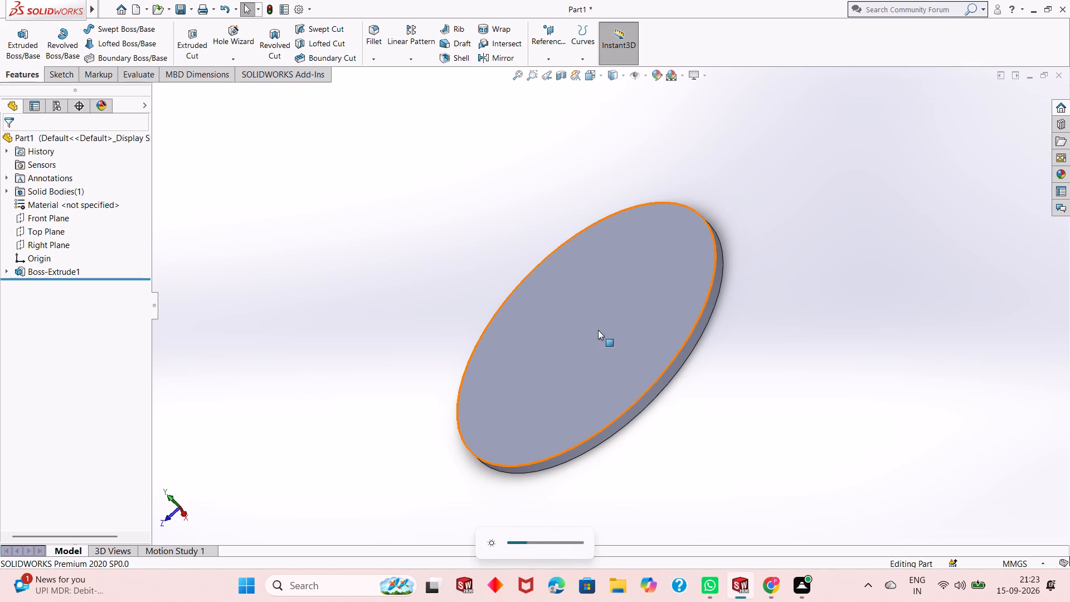
{"action": "scroll", "coordinate": [598, 330], "scroll_direction": "down", "scroll_amount": 6}
{"action": "scroll", "coordinate": [584, 330], "scroll_direction": "up", "scroll_amount": 2}
{"action": "scroll", "coordinate": [584, 330], "scroll_direction": "down", "scroll_amount": 3}
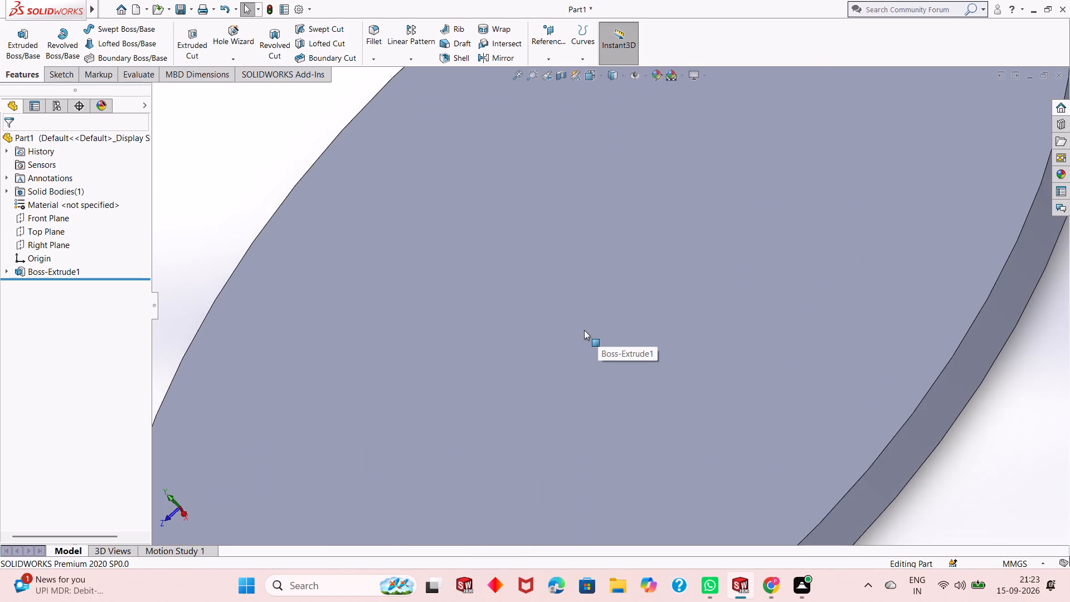
{"action": "scroll", "coordinate": [584, 330], "scroll_direction": "up", "scroll_amount": 7}
{"action": "middle_click_drag", "start_coordinate": [590, 324], "coordinate": [769, 256]}
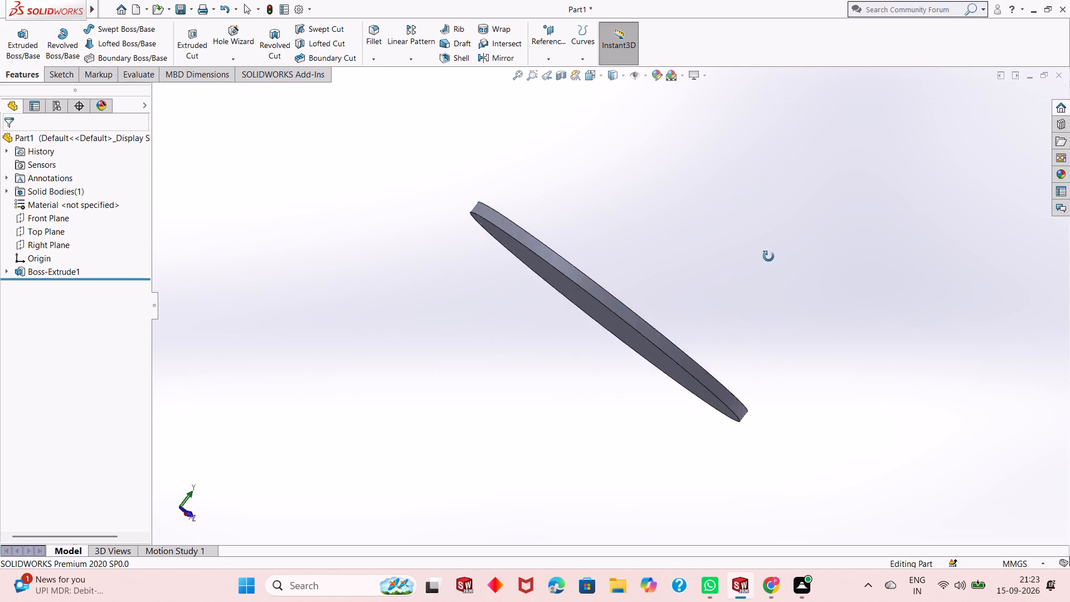
{"action": "middle_click_drag", "start_coordinate": [769, 256], "coordinate": [614, 203]}
{"action": "scroll", "coordinate": [610, 218], "scroll_direction": "down", "scroll_amount": 3}
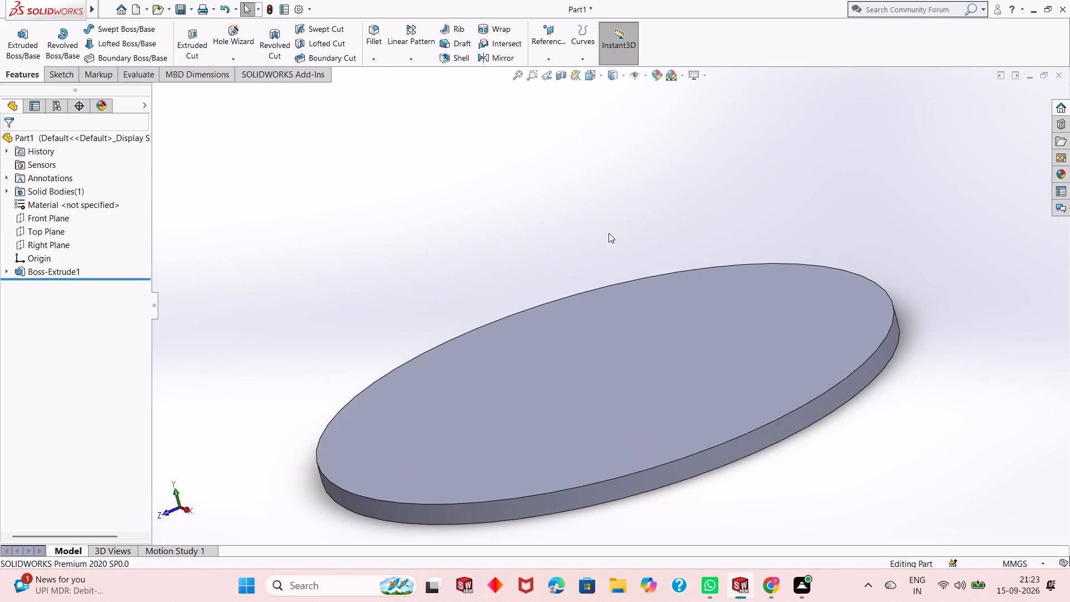
{"action": "scroll", "coordinate": [593, 317], "scroll_direction": "up", "scroll_amount": 2}
{"action": "middle_click_drag", "start_coordinate": [594, 319], "coordinate": [618, 375]}
{"action": "scroll", "coordinate": [608, 355], "scroll_direction": "down", "scroll_amount": 4}
{"action": "scroll", "coordinate": [586, 348], "scroll_direction": "up", "scroll_amount": 3}
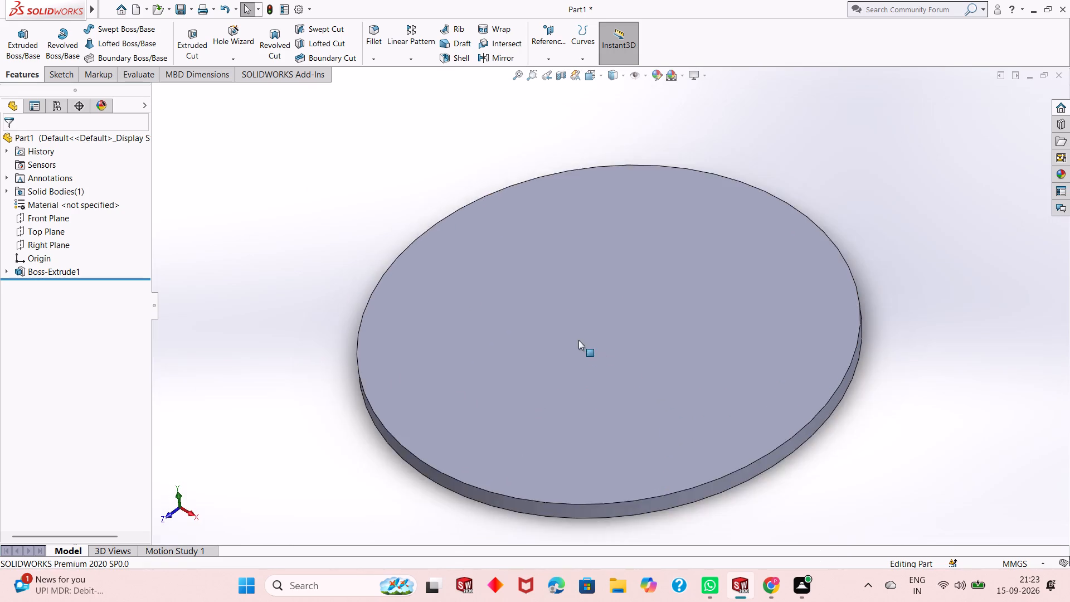
{"action": "scroll", "coordinate": [578, 340], "scroll_direction": "up", "scroll_amount": 6}
{"action": "scroll", "coordinate": [612, 312], "scroll_direction": "down", "scroll_amount": 2}
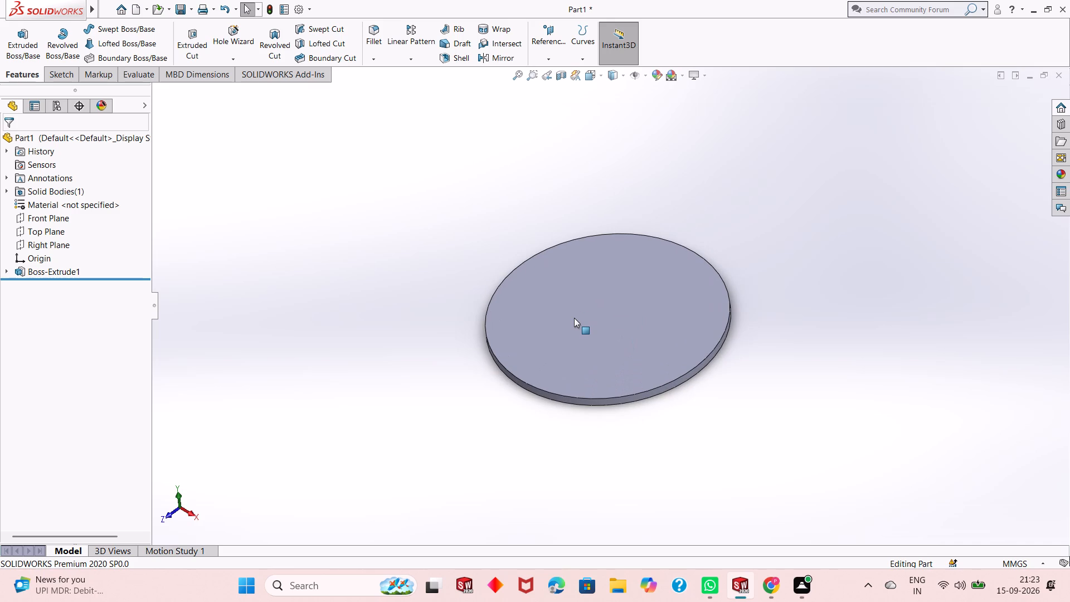
Start a sketch on the disc's top face and draw a circle centred on the origin with a radius of about 80 mm.
{"action": "scroll", "coordinate": [628, 342], "scroll_direction": "down", "scroll_amount": 4}
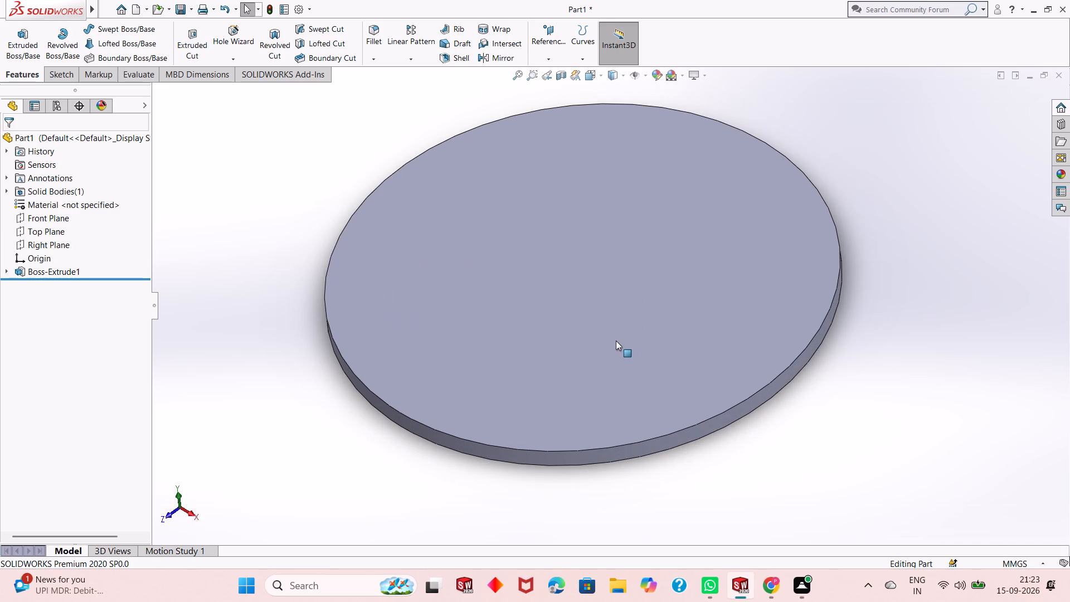
{"action": "scroll", "coordinate": [606, 336], "scroll_direction": "down", "scroll_amount": 1}
{"action": "scroll", "coordinate": [606, 336], "scroll_direction": "up", "scroll_amount": 1}
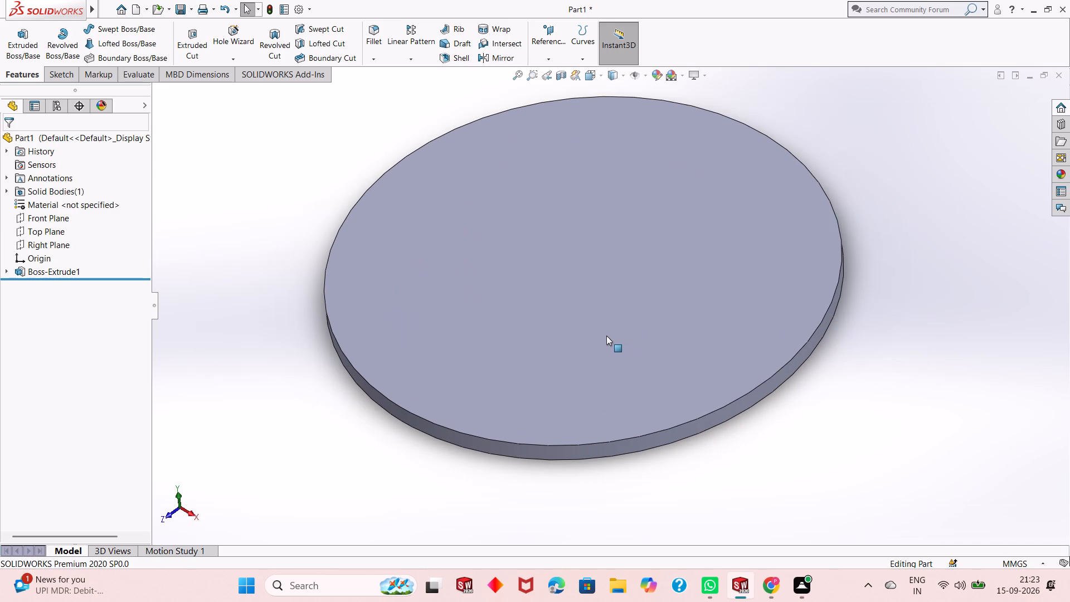
{"action": "scroll", "coordinate": [606, 336], "scroll_direction": "up", "scroll_amount": 1}
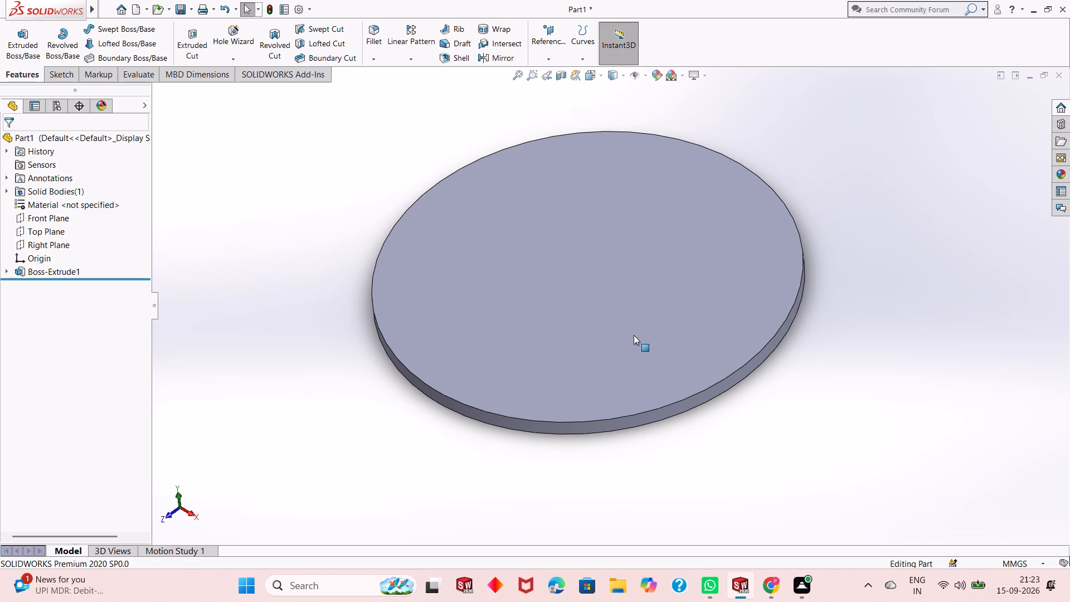
{"action": "left_click", "coordinate": [624, 305]}
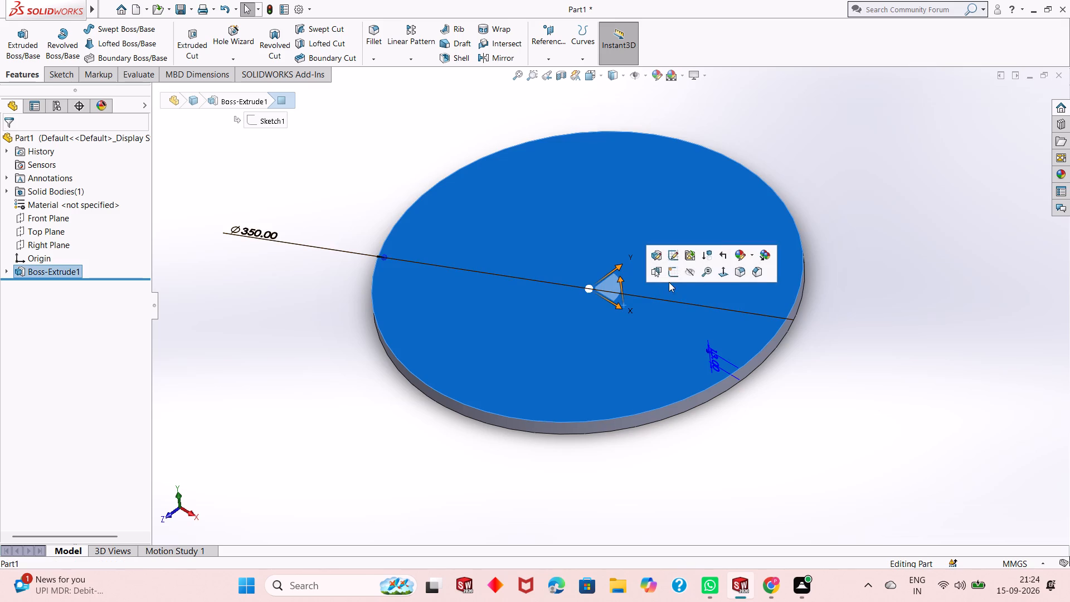
{"action": "left_click", "coordinate": [671, 278]}
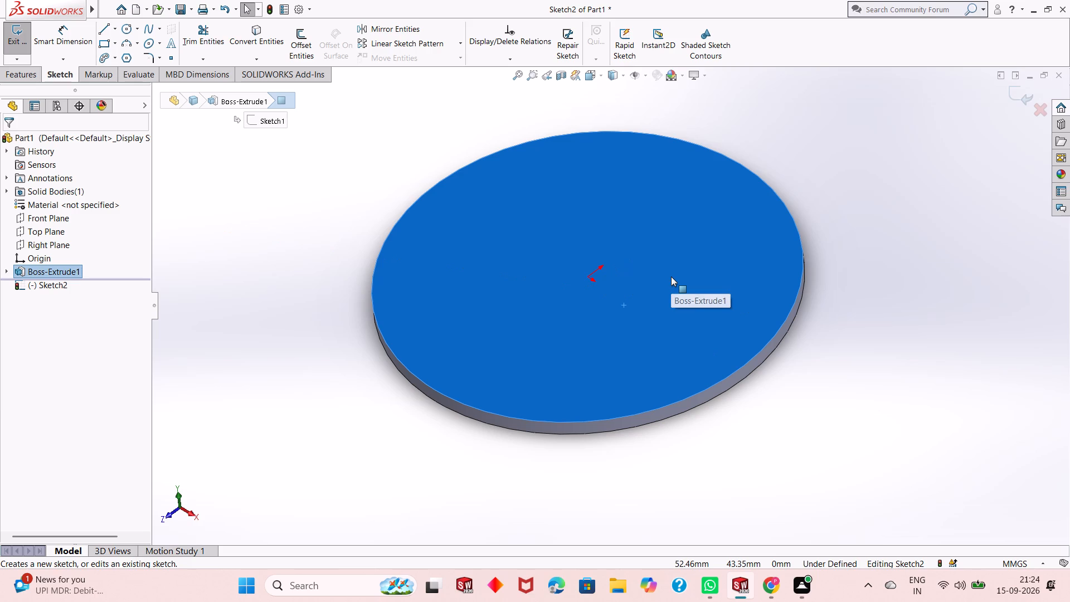
{"action": "key", "text": "ctrl+8"}
{"action": "key", "text": "Escape"}
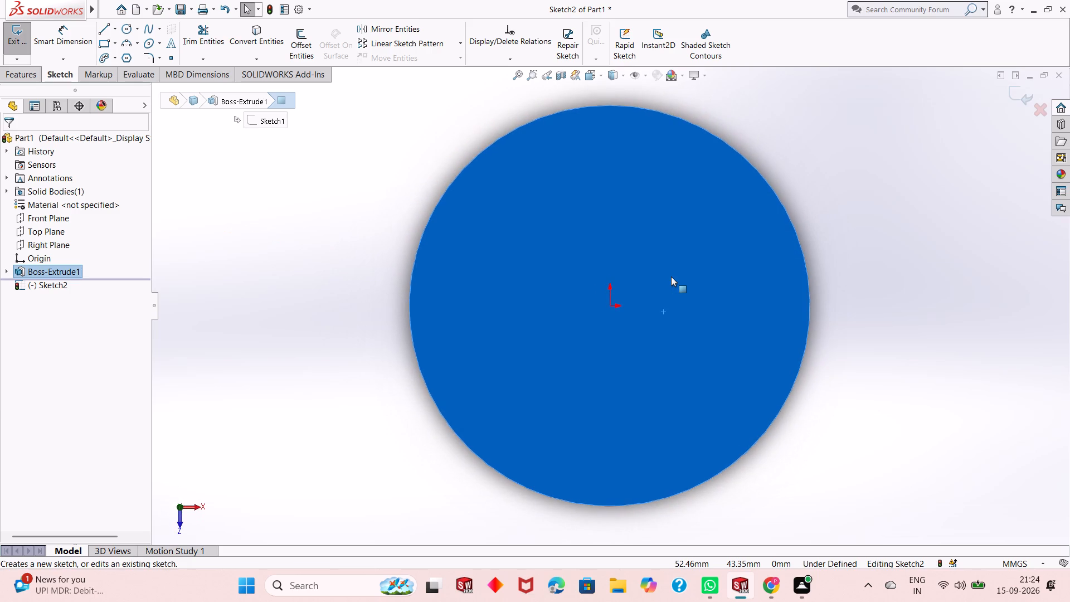
{"action": "scroll", "coordinate": [544, 281], "scroll_direction": "up", "scroll_amount": 2}
{"action": "scroll", "coordinate": [731, 323], "scroll_direction": "down", "scroll_amount": 1}
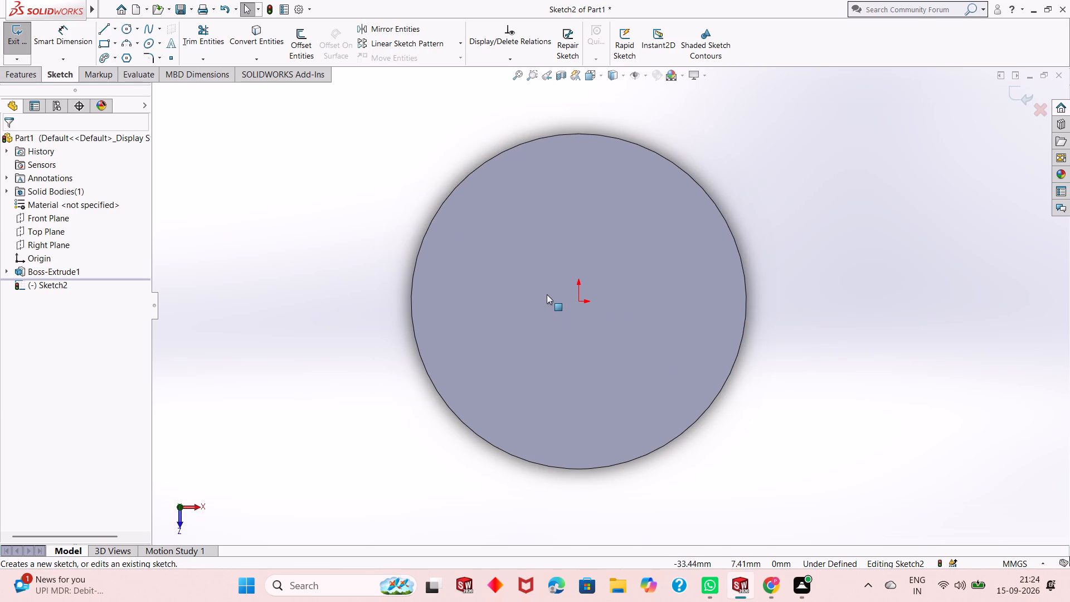
{"action": "left_click", "coordinate": [121, 30]}
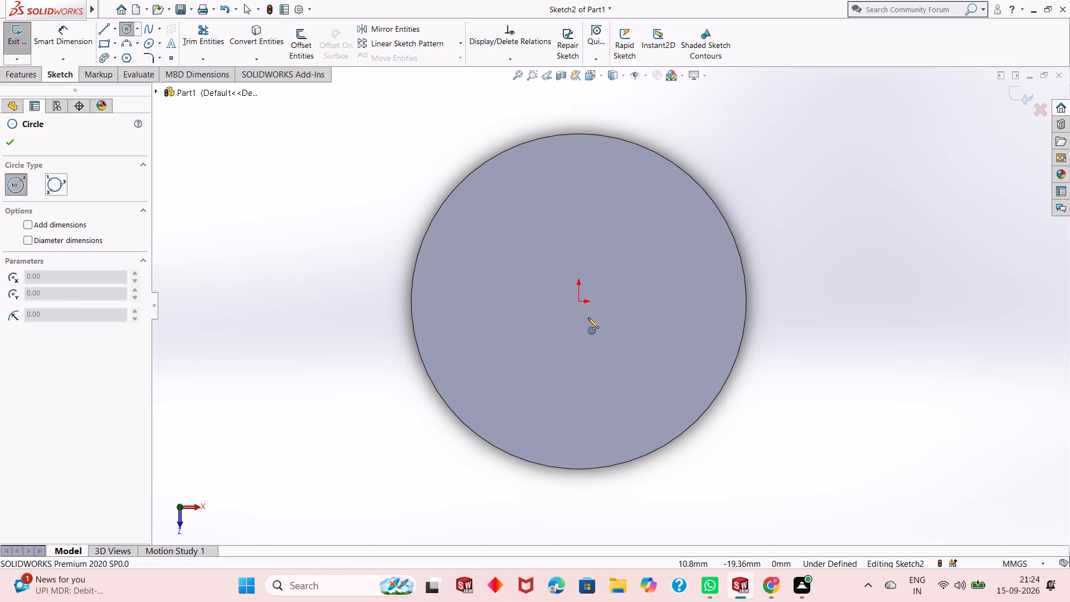
{"action": "left_click", "coordinate": [579, 302]}
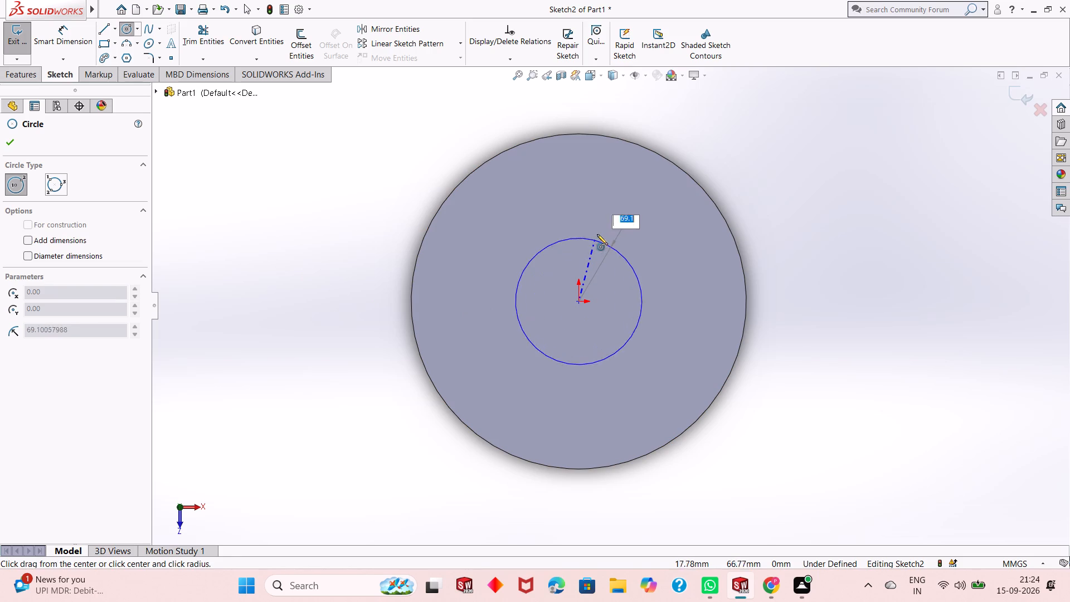
{"action": "left_click", "coordinate": [600, 228]}
{"action": "right_click", "coordinate": [600, 228]}
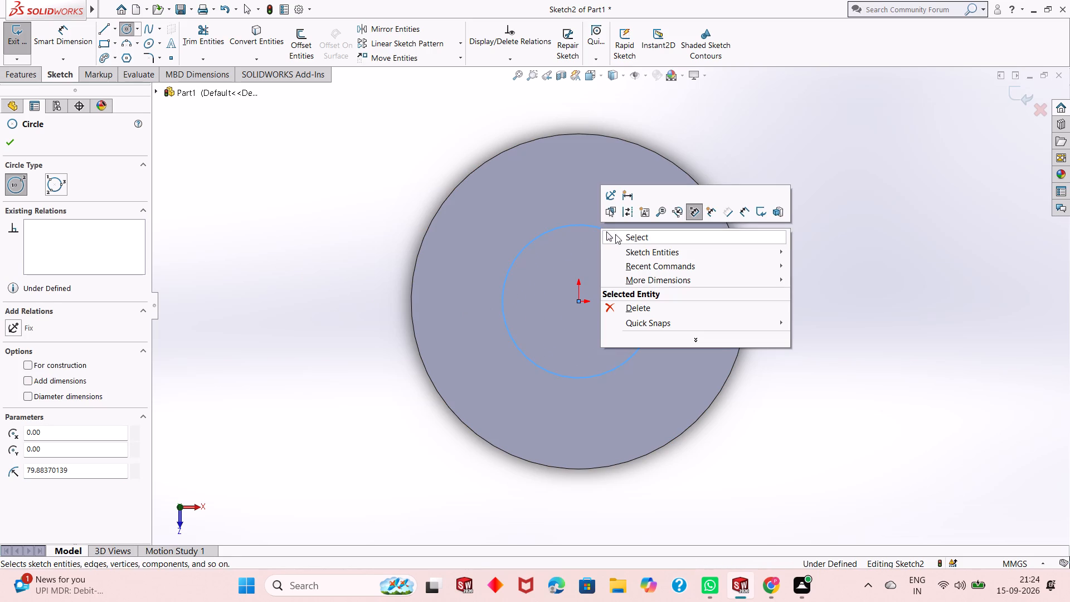
{"action": "left_click", "coordinate": [615, 234]}
Dimension the new circle's diameter and set it to 220 mm.
{"action": "scroll", "coordinate": [509, 255], "scroll_direction": "up", "scroll_amount": 2}
{"action": "scroll", "coordinate": [740, 337], "scroll_direction": "down", "scroll_amount": 3}
{"action": "scroll", "coordinate": [522, 320], "scroll_direction": "up", "scroll_amount": 2}
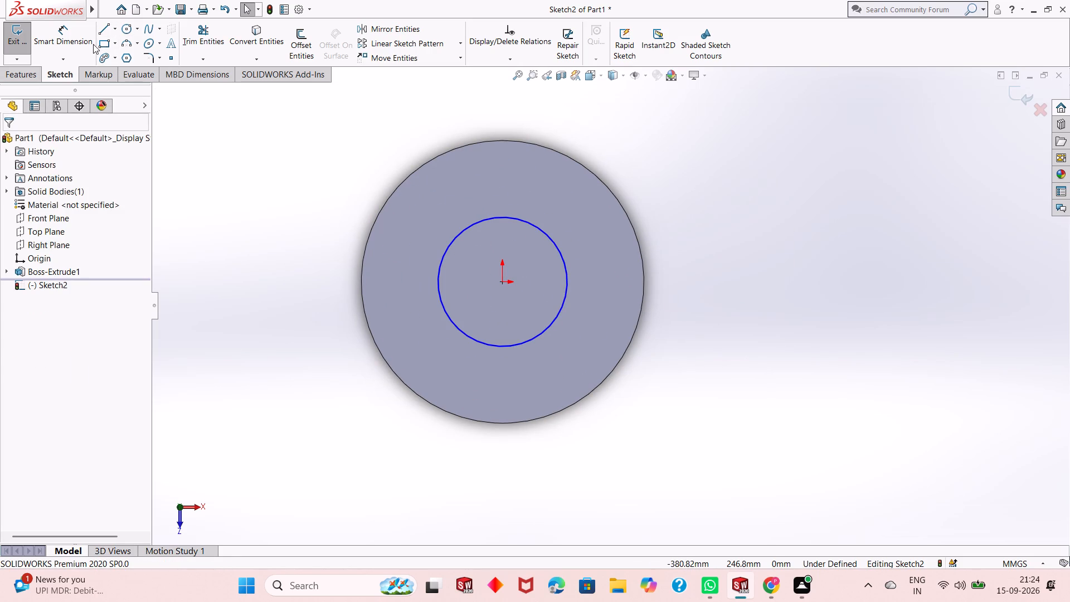
{"action": "left_click", "coordinate": [78, 40]}
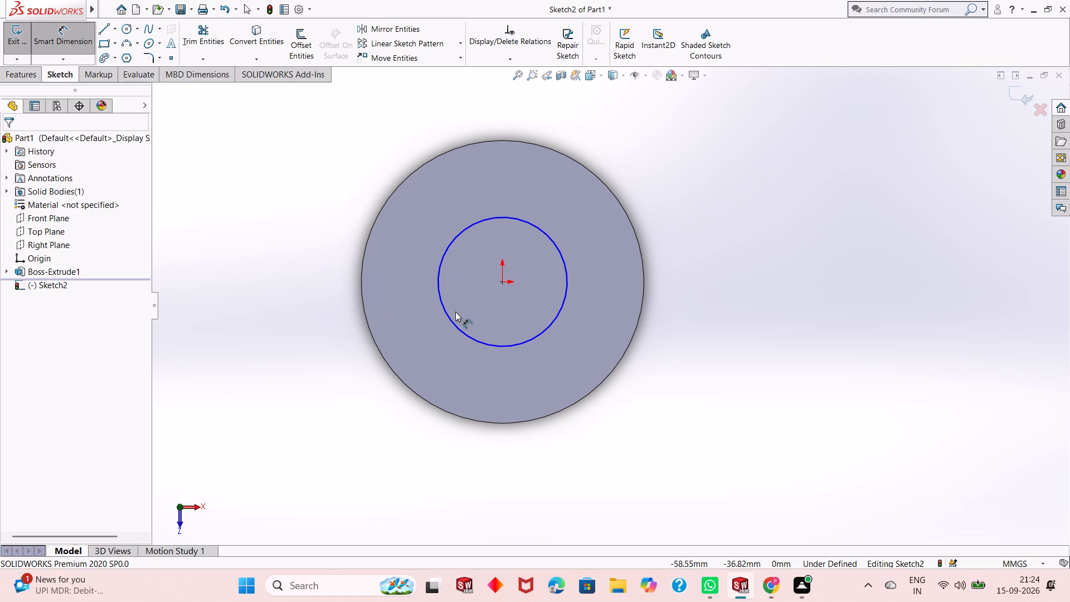
{"action": "left_click", "coordinate": [449, 316]}
{"action": "left_click", "coordinate": [267, 372]}
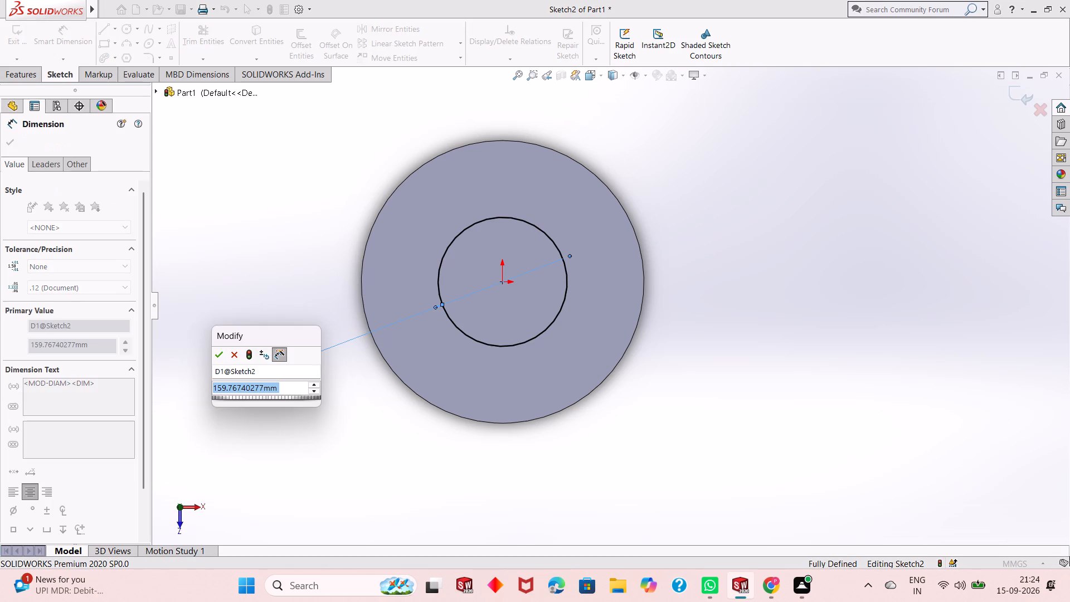
{"action": "type", "text": "220"}
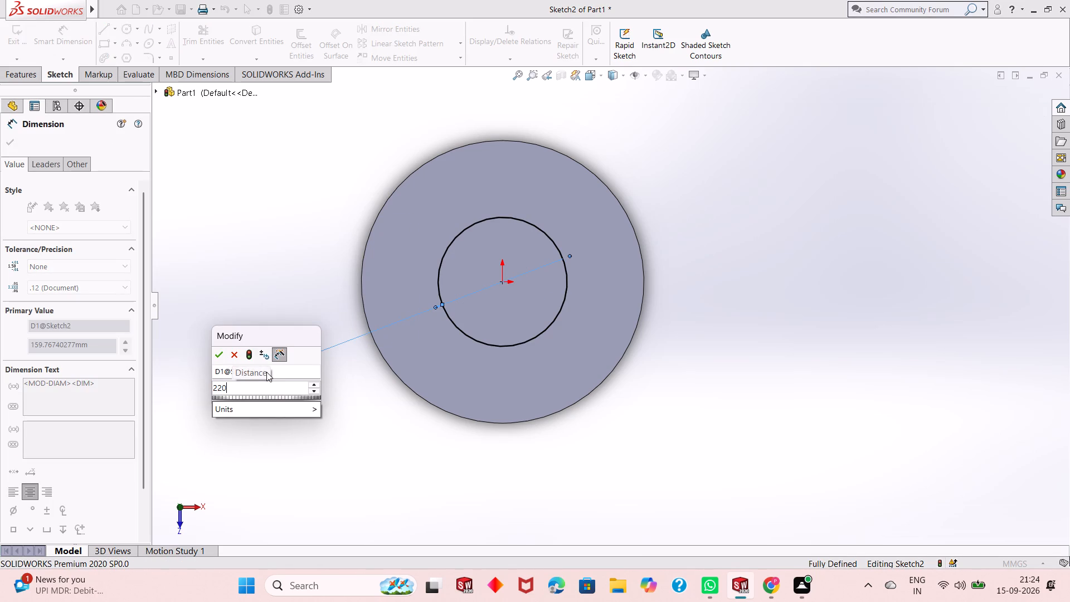
{"action": "key", "text": "Return"}
{"action": "right_click", "coordinate": [266, 372]}
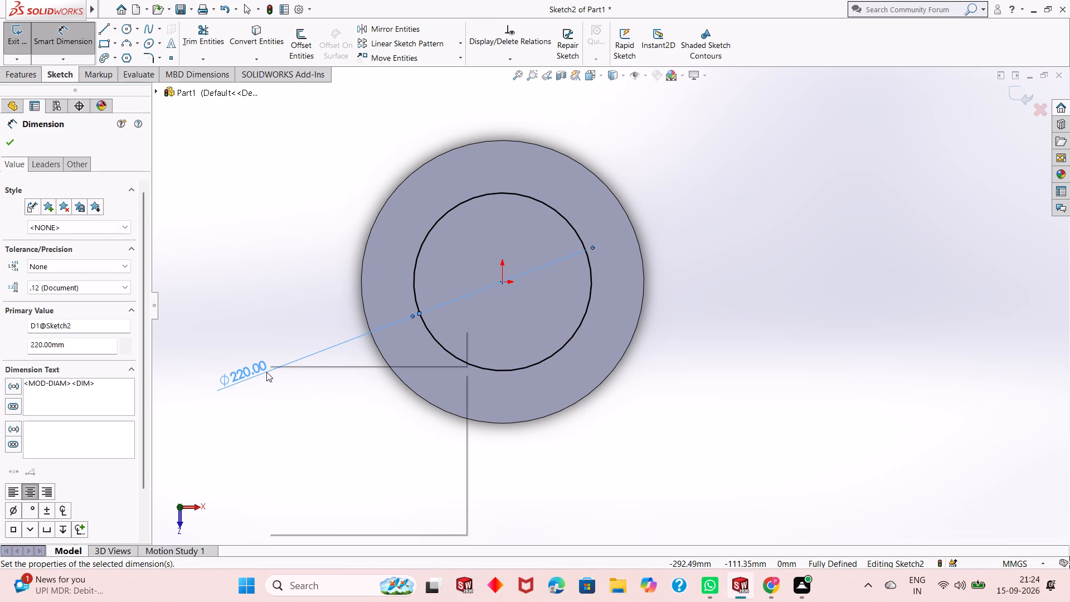
{"action": "left_click", "coordinate": [306, 406]}
{"action": "key", "text": "Escape"}
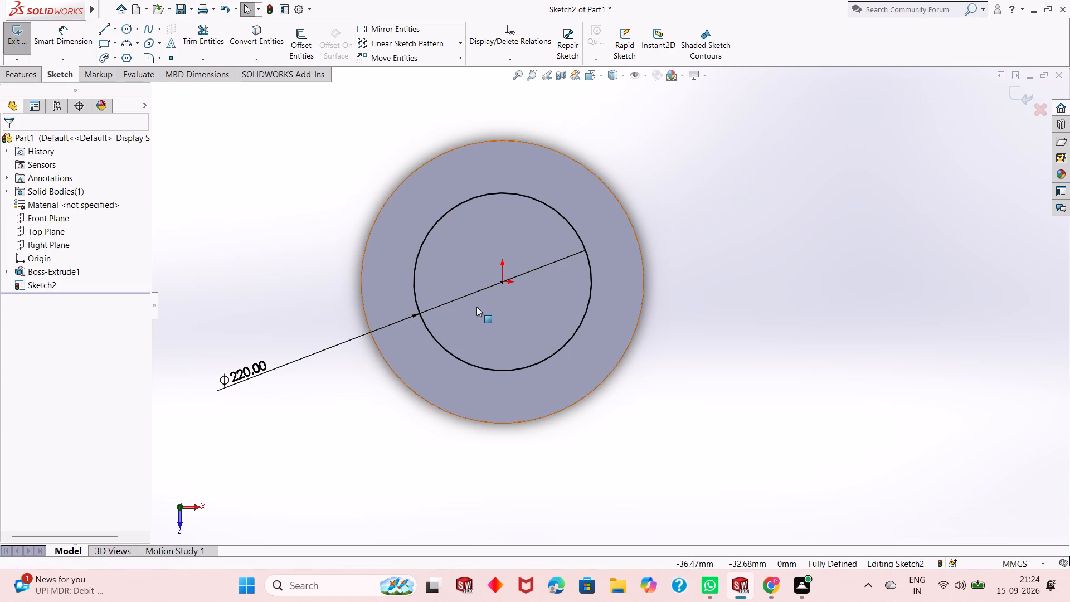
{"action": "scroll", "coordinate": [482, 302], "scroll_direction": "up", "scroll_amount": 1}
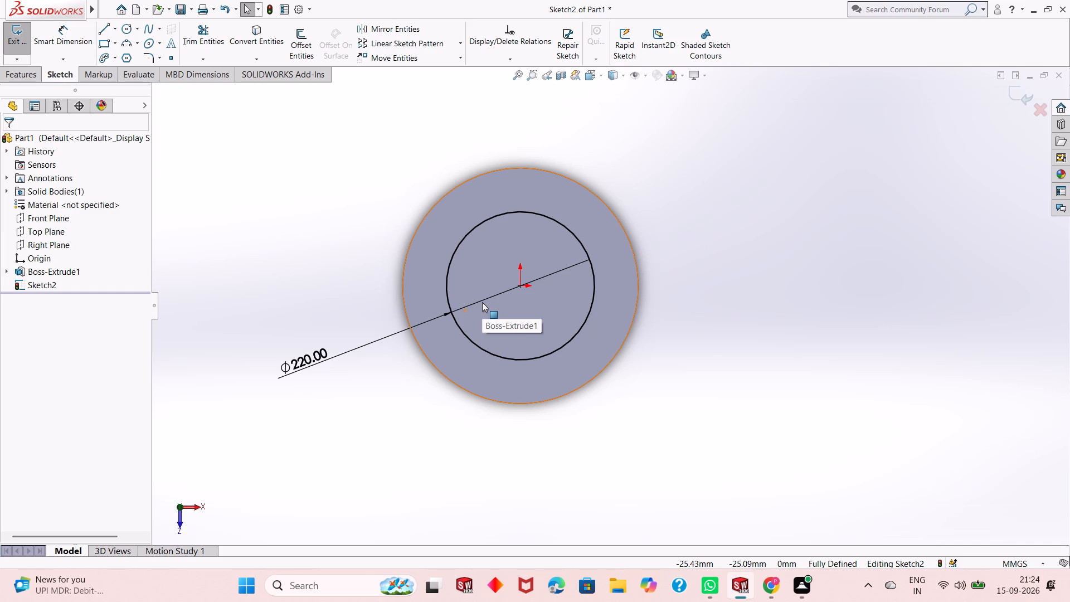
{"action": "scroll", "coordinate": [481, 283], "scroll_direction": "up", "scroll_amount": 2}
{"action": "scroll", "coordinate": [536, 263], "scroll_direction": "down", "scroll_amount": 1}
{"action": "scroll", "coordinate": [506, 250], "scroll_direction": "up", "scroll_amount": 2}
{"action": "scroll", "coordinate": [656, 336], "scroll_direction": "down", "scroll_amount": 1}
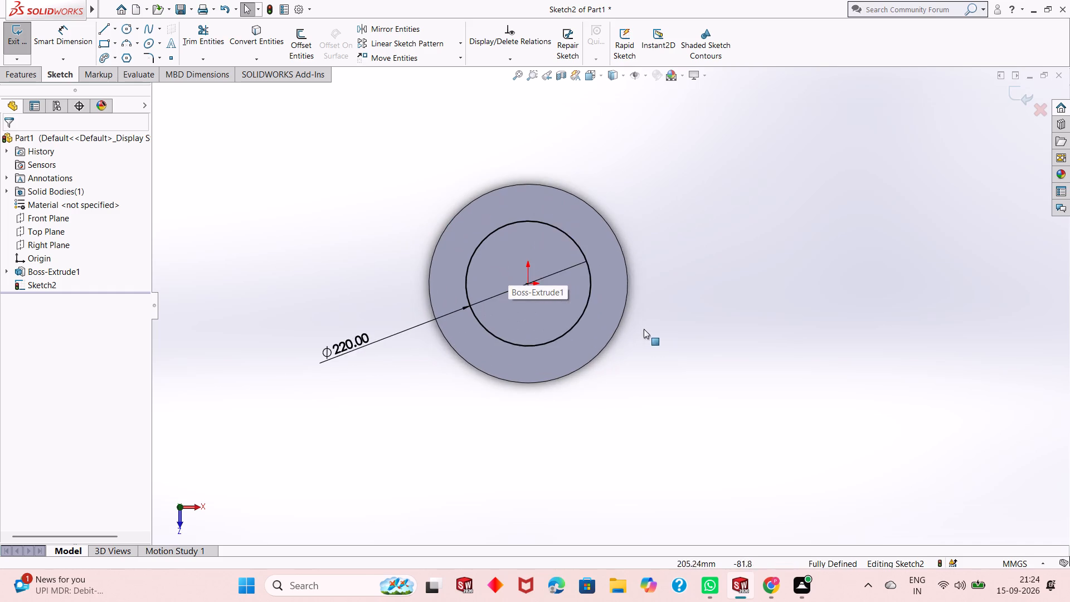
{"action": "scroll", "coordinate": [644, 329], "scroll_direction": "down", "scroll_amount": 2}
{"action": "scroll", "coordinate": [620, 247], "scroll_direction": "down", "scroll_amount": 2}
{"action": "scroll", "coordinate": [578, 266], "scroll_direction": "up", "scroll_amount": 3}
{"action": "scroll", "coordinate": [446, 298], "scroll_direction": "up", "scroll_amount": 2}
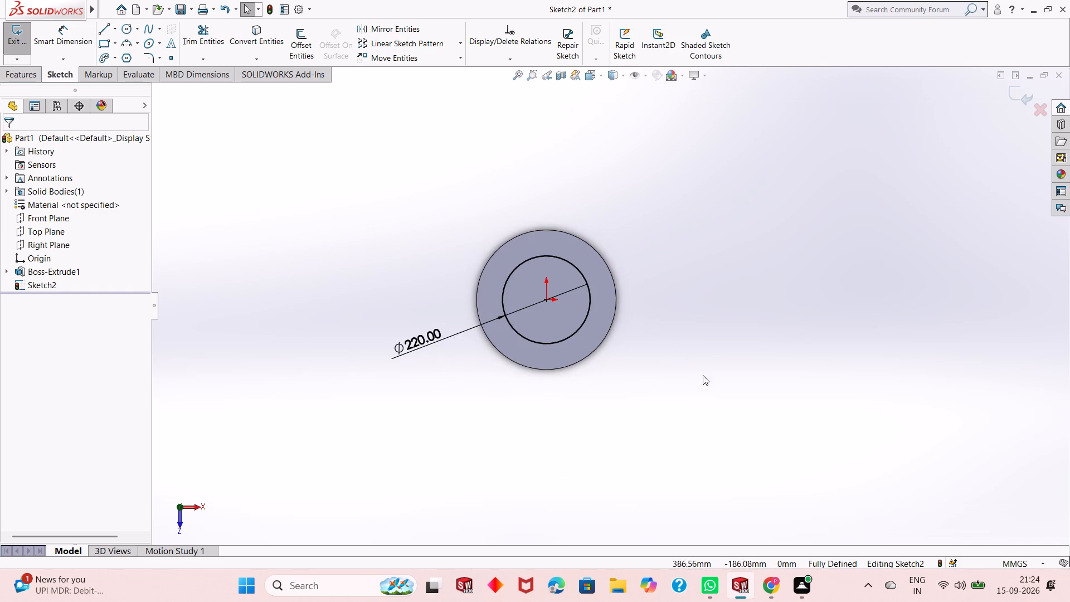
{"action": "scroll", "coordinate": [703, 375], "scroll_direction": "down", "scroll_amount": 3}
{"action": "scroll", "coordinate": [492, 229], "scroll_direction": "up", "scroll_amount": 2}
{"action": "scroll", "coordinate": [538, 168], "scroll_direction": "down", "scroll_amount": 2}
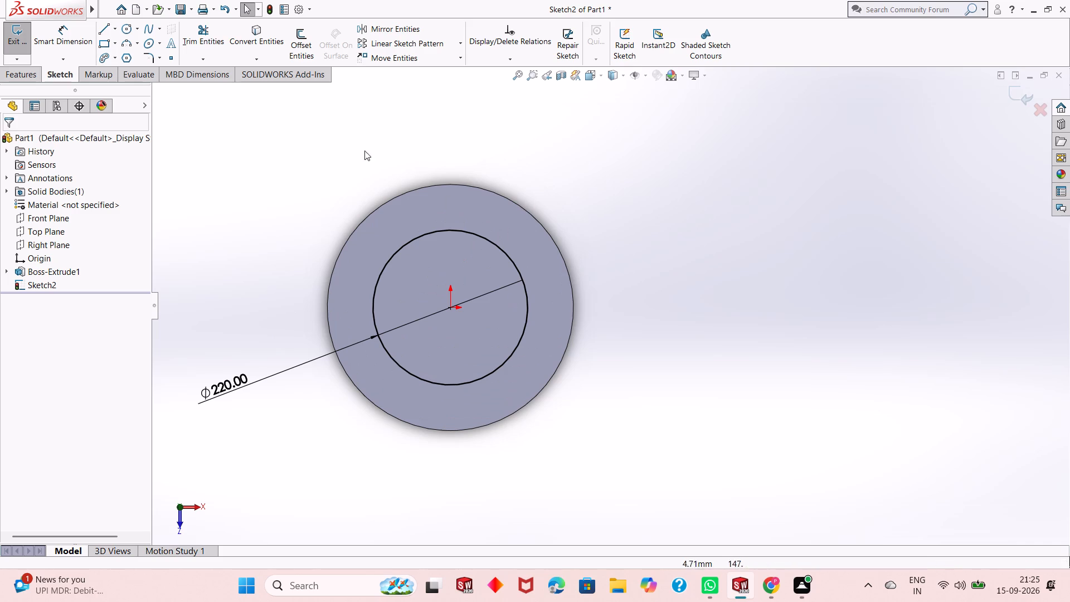
Start a blind boss extrusion of the 220 mm circle from the sketch plane with a depth of 32 mm.
{"action": "left_click", "coordinate": [19, 72]}
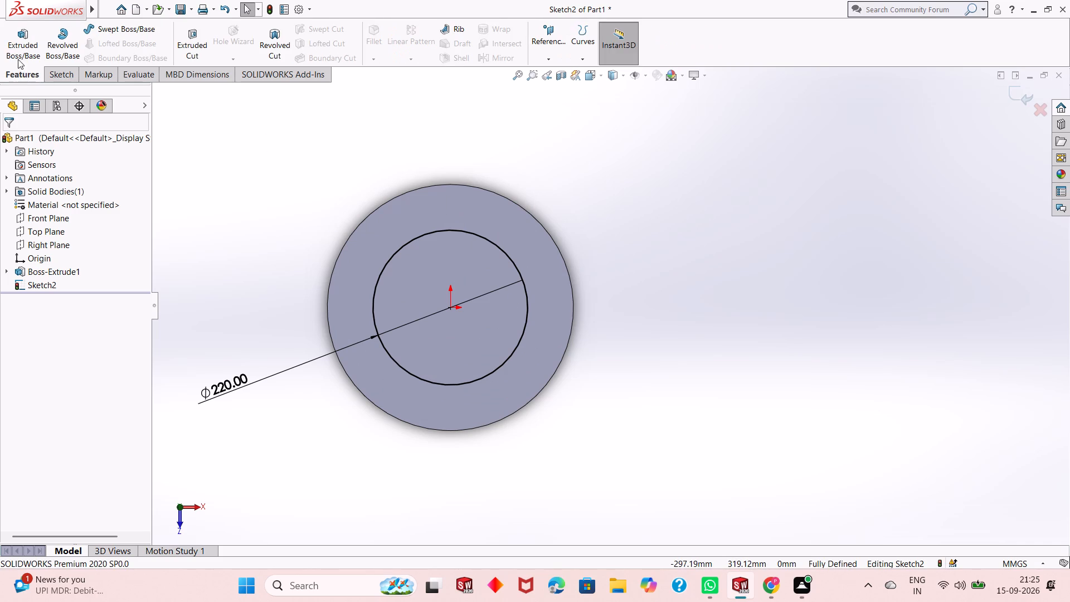
{"action": "left_click", "coordinate": [17, 52]}
{"action": "middle_click_drag", "start_coordinate": [460, 323], "coordinate": [475, 168]}
{"action": "scroll", "coordinate": [448, 209], "scroll_direction": "up", "scroll_amount": 1}
{"action": "middle_click_drag", "start_coordinate": [448, 209], "coordinate": [434, 234]}
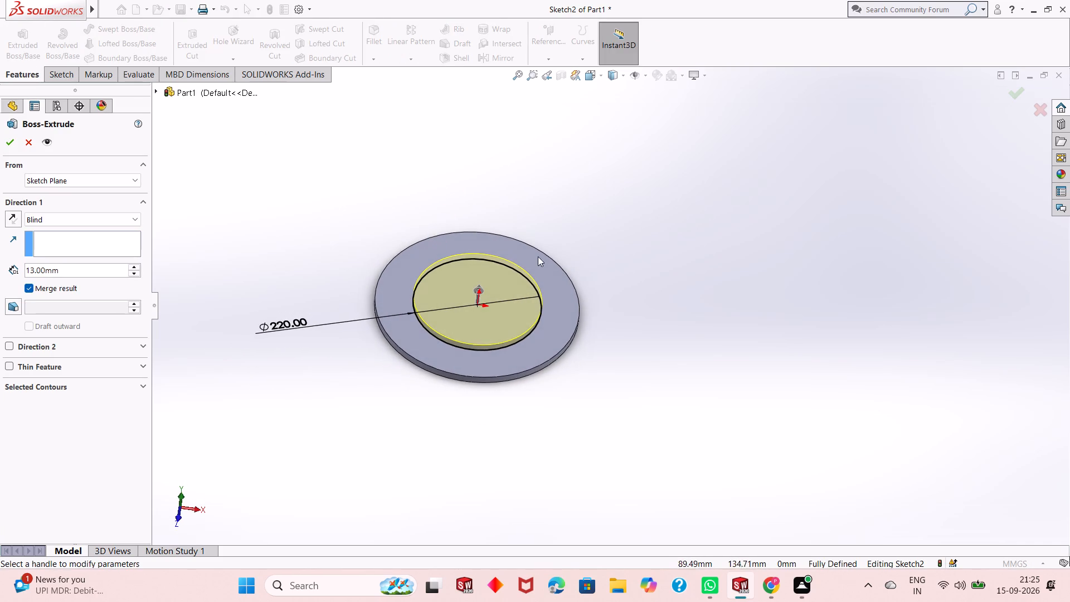
{"action": "scroll", "coordinate": [538, 256], "scroll_direction": "down", "scroll_amount": 3}
{"action": "scroll", "coordinate": [546, 337], "scroll_direction": "up", "scroll_amount": 2}
{"action": "scroll", "coordinate": [626, 410], "scroll_direction": "down", "scroll_amount": 2}
{"action": "scroll", "coordinate": [597, 349], "scroll_direction": "up", "scroll_amount": 1}
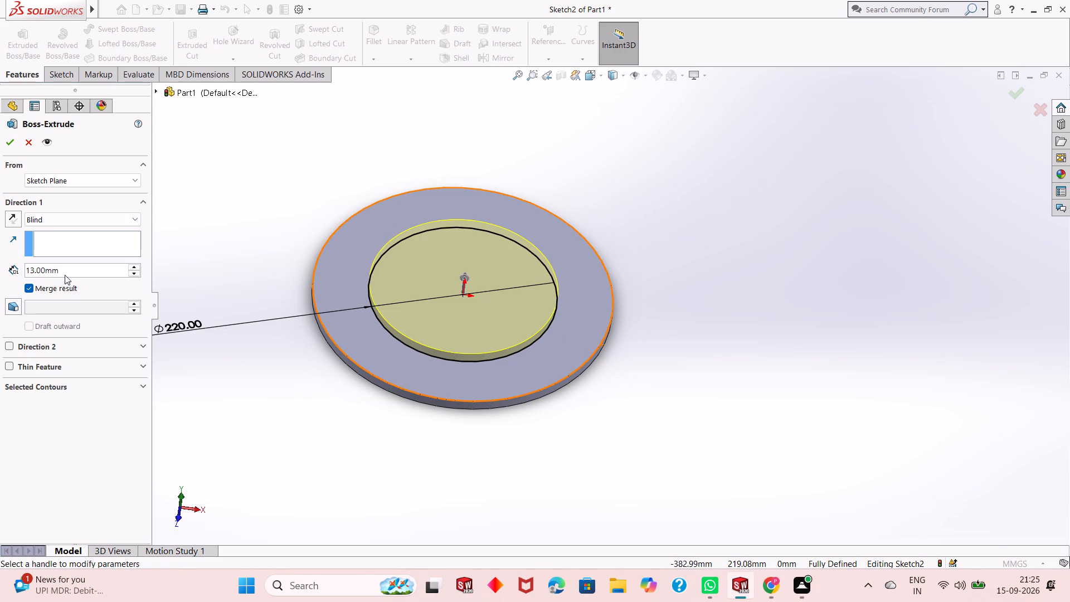
{"action": "double_click", "coordinate": [72, 275]}
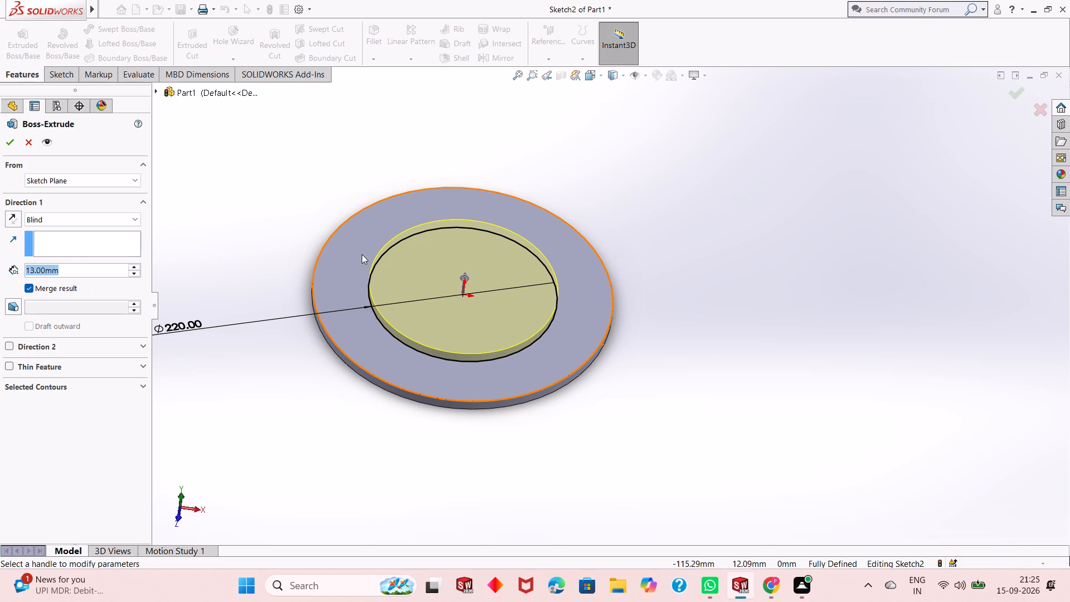
{"action": "scroll", "coordinate": [412, 294], "scroll_direction": "down", "scroll_amount": 1}
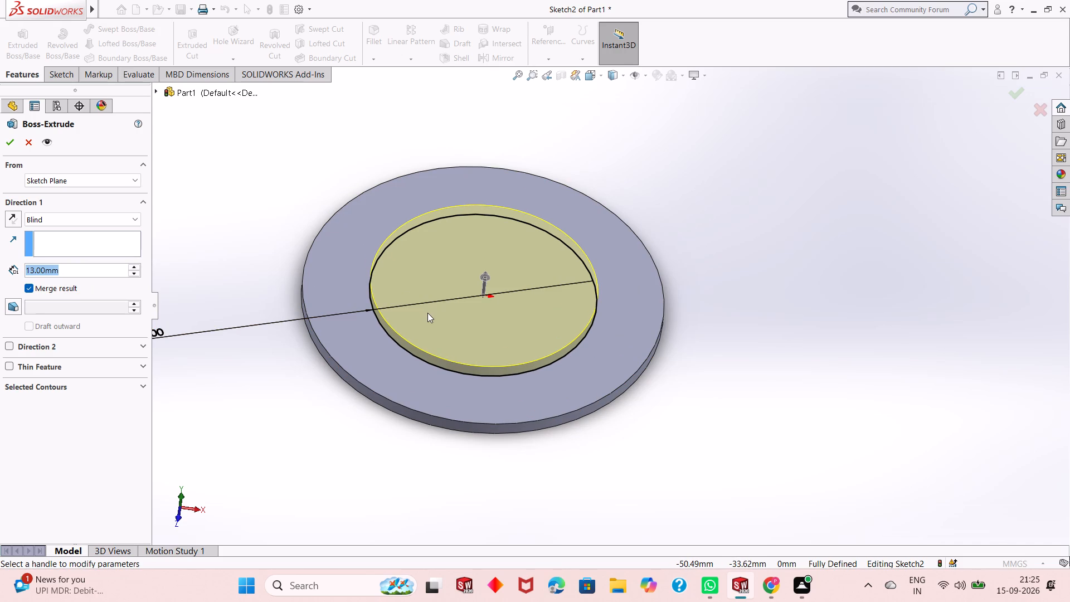
{"action": "scroll", "coordinate": [427, 313], "scroll_direction": "up", "scroll_amount": 1}
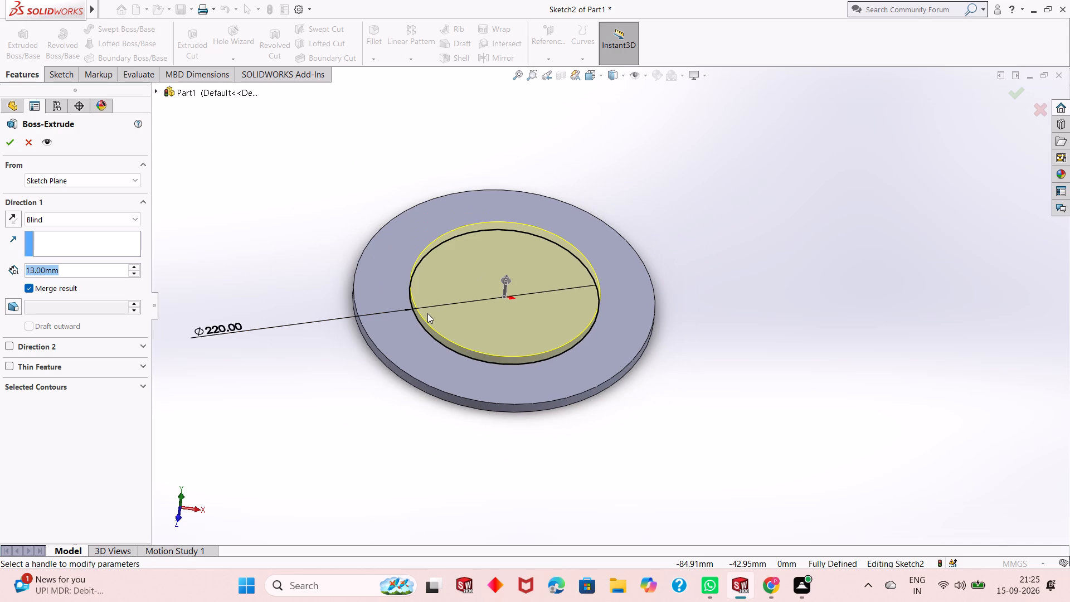
{"action": "scroll", "coordinate": [427, 313], "scroll_direction": "down", "scroll_amount": 1}
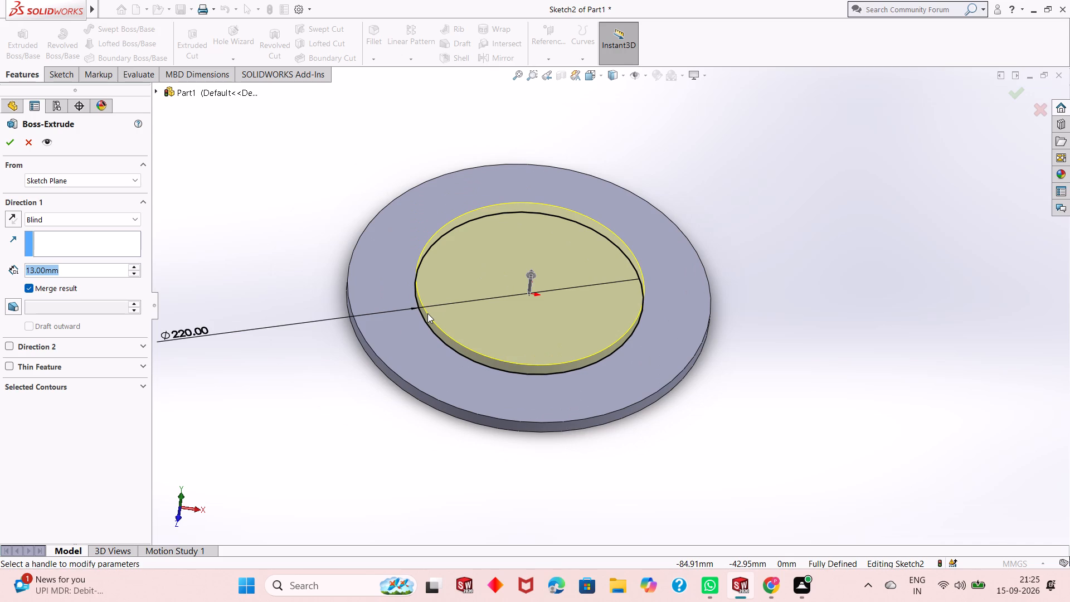
{"action": "scroll", "coordinate": [427, 313], "scroll_direction": "up", "scroll_amount": 1}
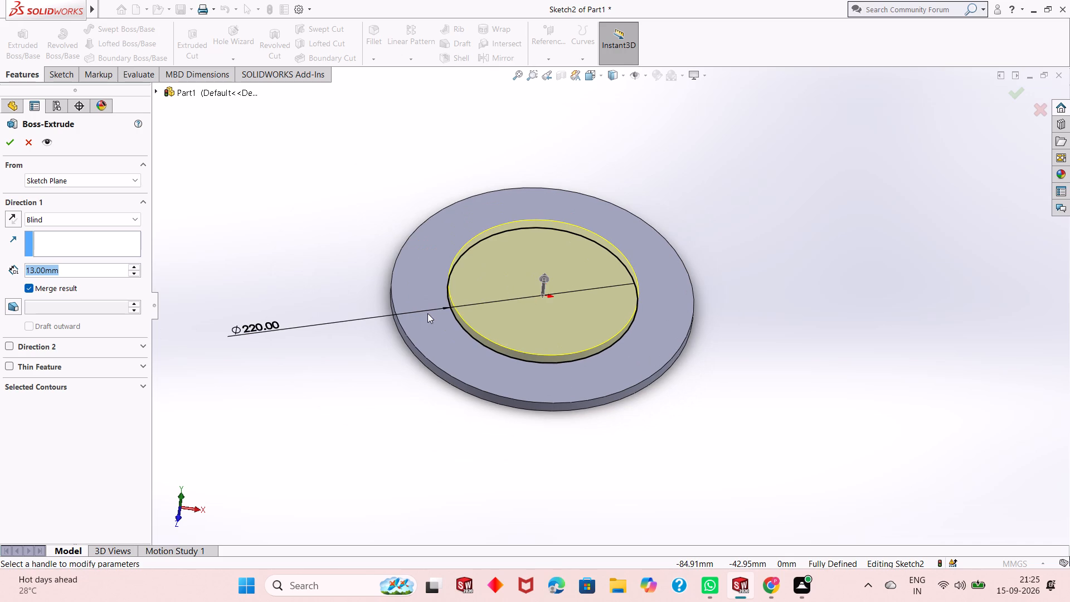
{"action": "scroll", "coordinate": [427, 313], "scroll_direction": "up", "scroll_amount": 1}
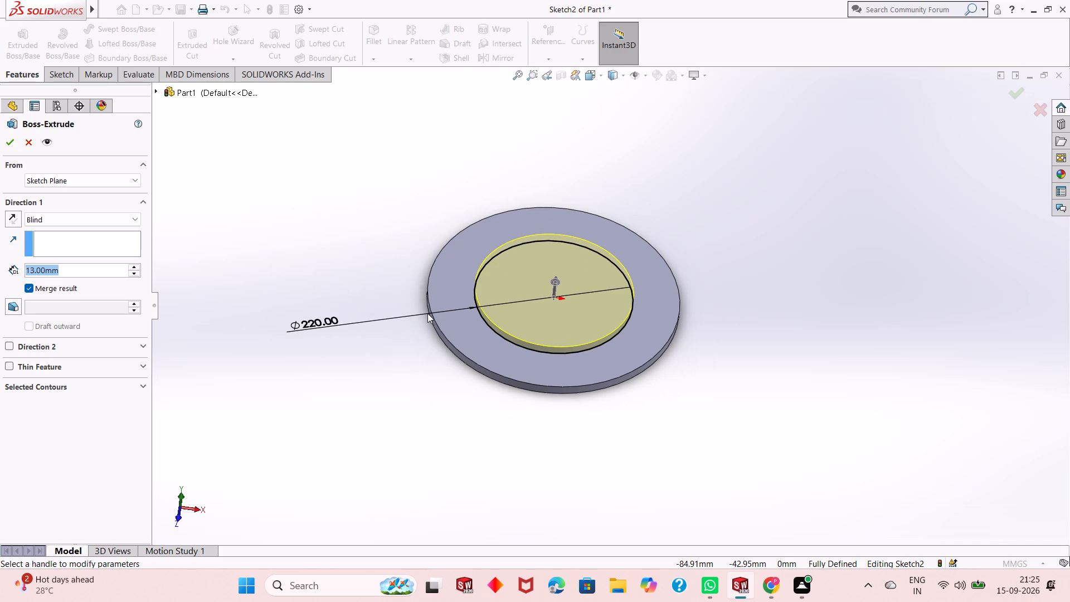
{"action": "scroll", "coordinate": [427, 313], "scroll_direction": "up", "scroll_amount": 1}
{"action": "scroll", "coordinate": [427, 313], "scroll_direction": "down", "scroll_amount": 3}
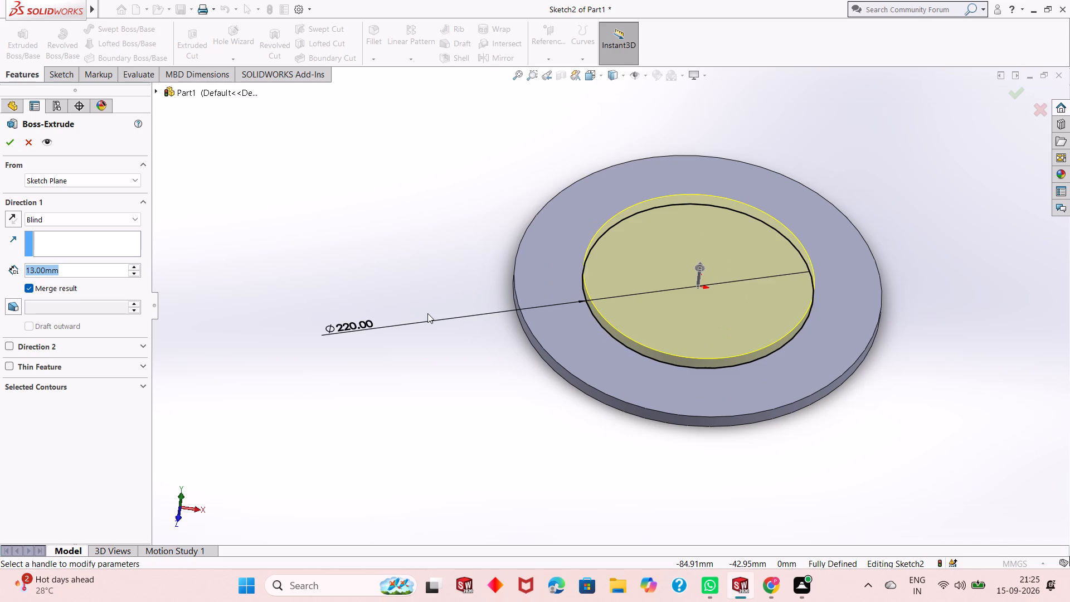
{"action": "type", "text": "32"}
{"action": "key", "text": "Return"}
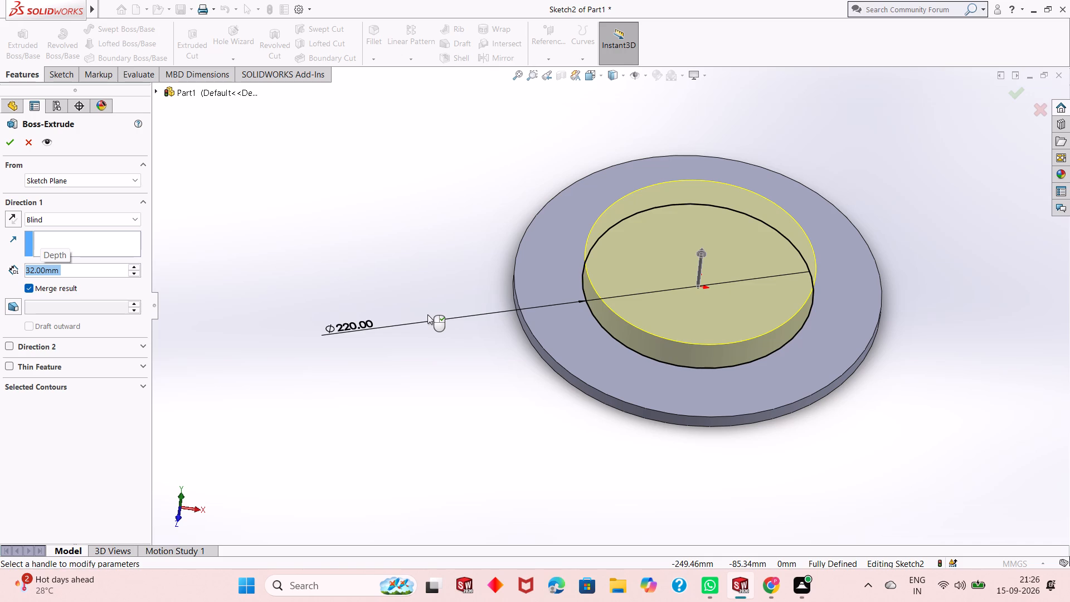
Set the boss extrusion's depth to 45 mm and complete the feature.
{"action": "scroll", "coordinate": [442, 314], "scroll_direction": "down", "scroll_amount": 2}
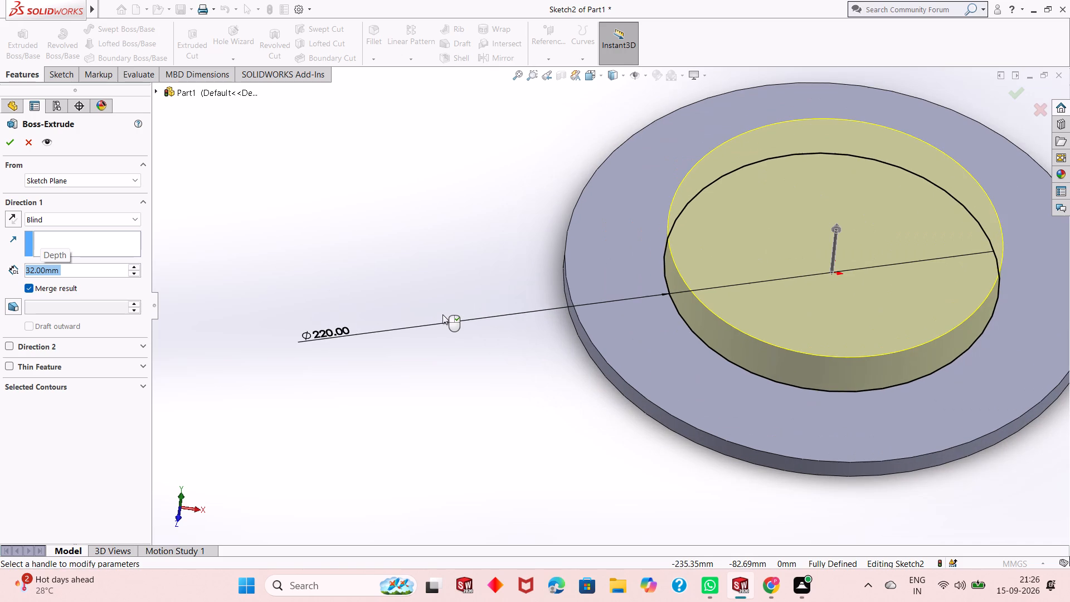
{"action": "scroll", "coordinate": [442, 314], "scroll_direction": "up", "scroll_amount": 3}
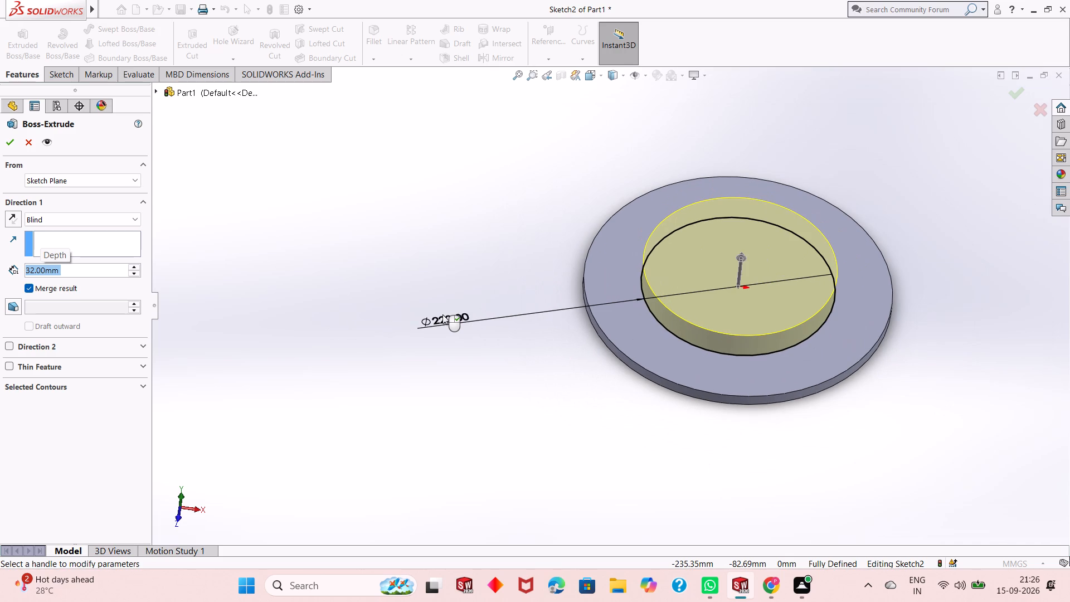
{"action": "scroll", "coordinate": [442, 314], "scroll_direction": "up", "scroll_amount": 1}
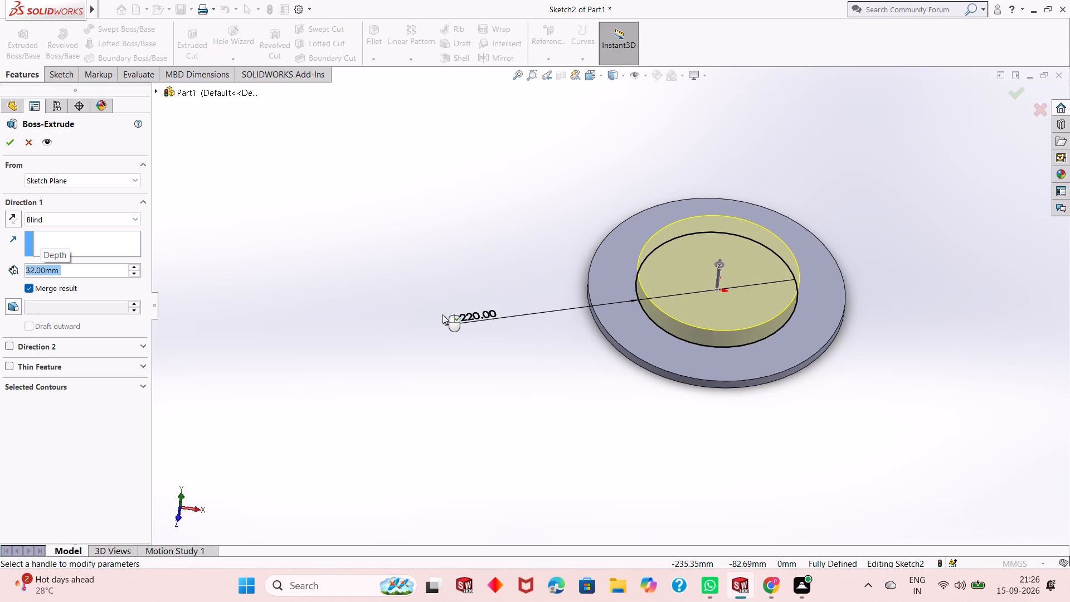
{"action": "scroll", "coordinate": [442, 314], "scroll_direction": "down", "scroll_amount": 1}
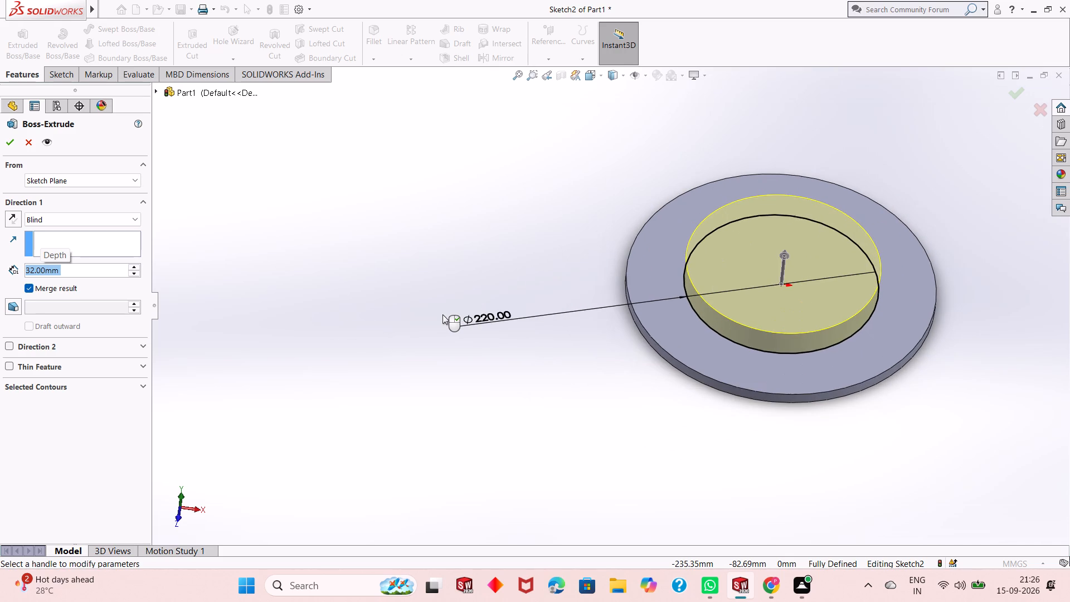
{"action": "scroll", "coordinate": [442, 314], "scroll_direction": "up", "scroll_amount": 1}
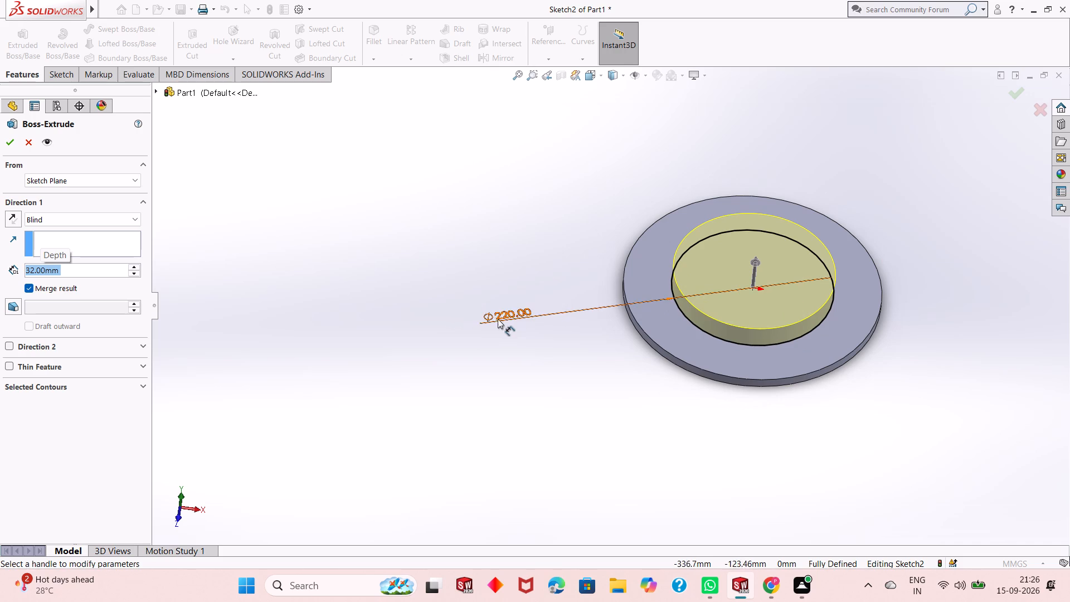
{"action": "scroll", "coordinate": [498, 319], "scroll_direction": "up", "scroll_amount": 2}
{"action": "scroll", "coordinate": [826, 279], "scroll_direction": "down", "scroll_amount": 1}
{"action": "scroll", "coordinate": [747, 300], "scroll_direction": "up", "scroll_amount": 1}
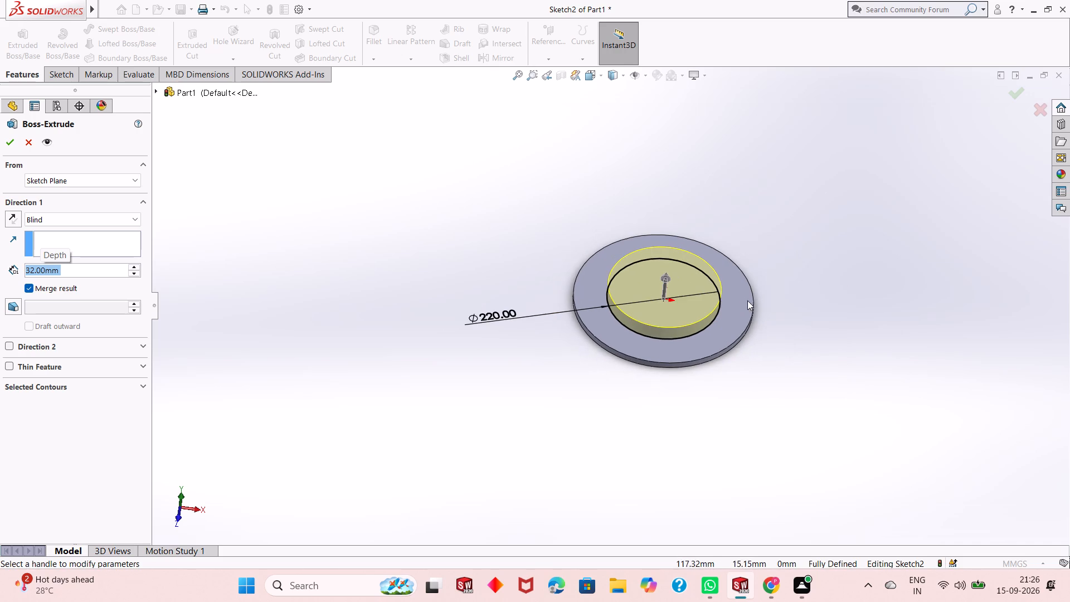
{"action": "scroll", "coordinate": [833, 300], "scroll_direction": "down", "scroll_amount": 1}
{"action": "scroll", "coordinate": [766, 305], "scroll_direction": "up", "scroll_amount": 1}
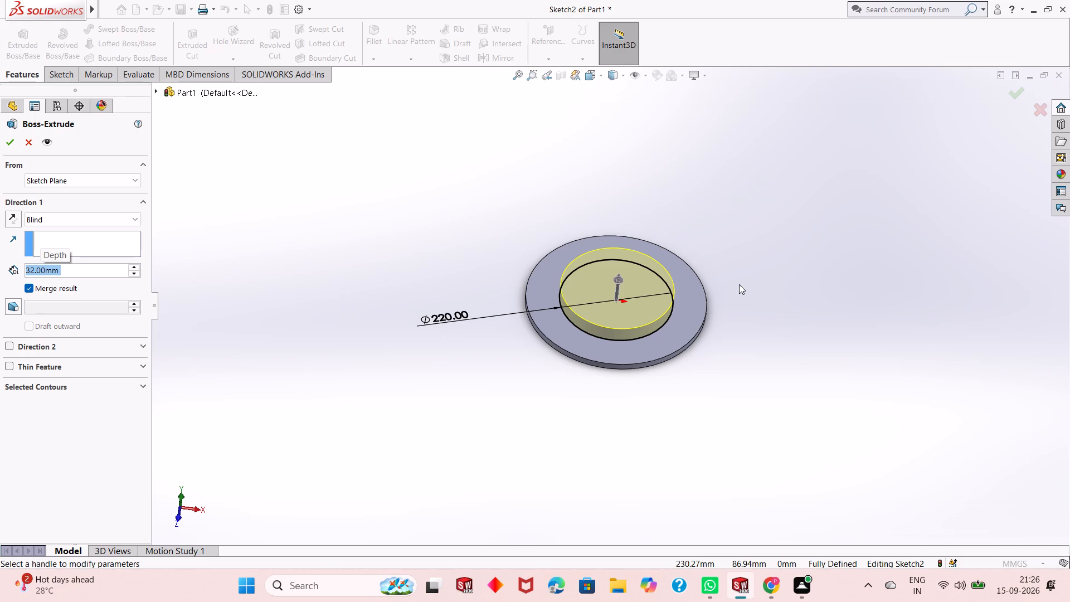
{"action": "scroll", "coordinate": [698, 302], "scroll_direction": "down", "scroll_amount": 1}
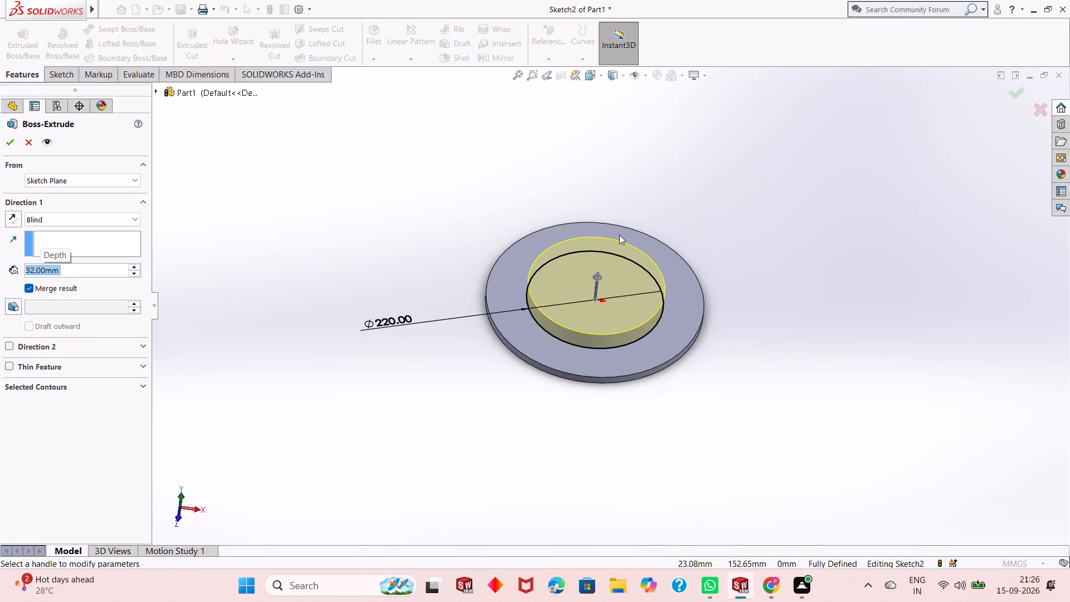
{"action": "scroll", "coordinate": [619, 235], "scroll_direction": "down", "scroll_amount": 2}
{"action": "scroll", "coordinate": [665, 334], "scroll_direction": "down", "scroll_amount": 1}
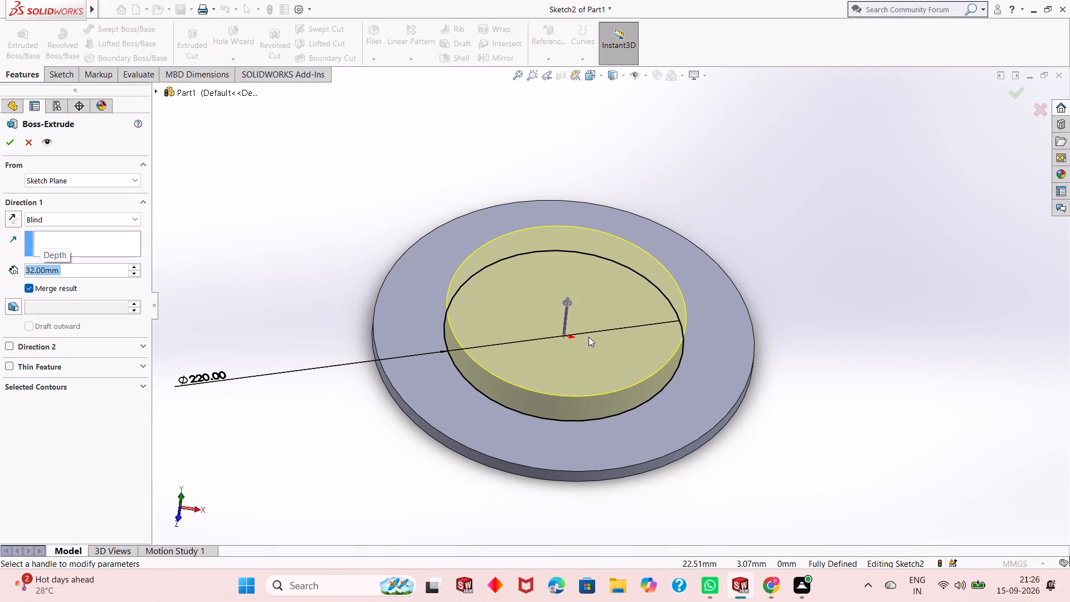
{"action": "type", "text": "45"}
{"action": "key", "text": "Return"}
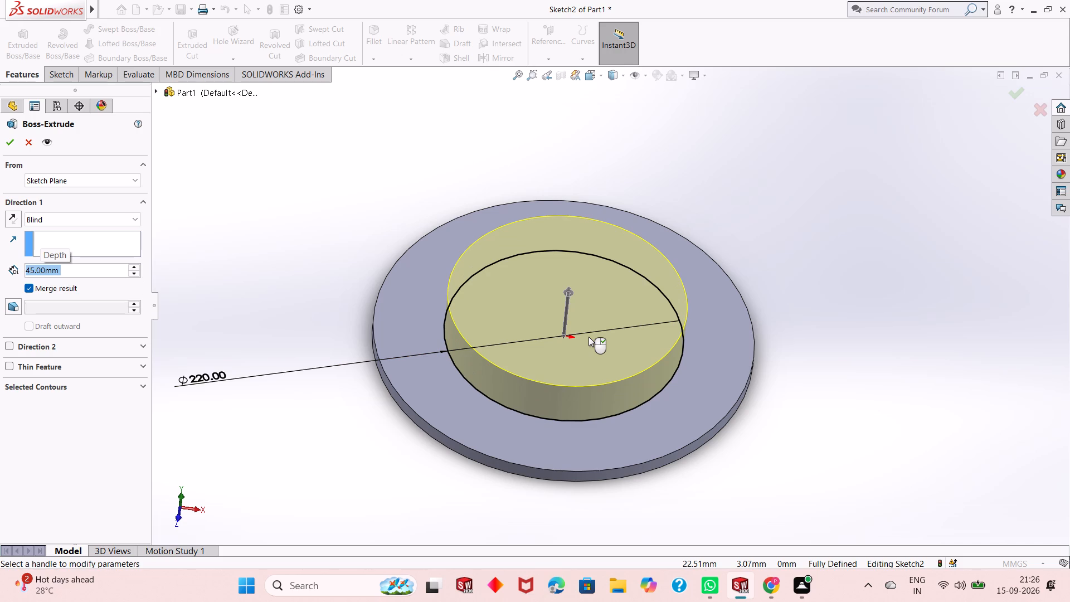
{"action": "left_click", "coordinate": [6, 139]}
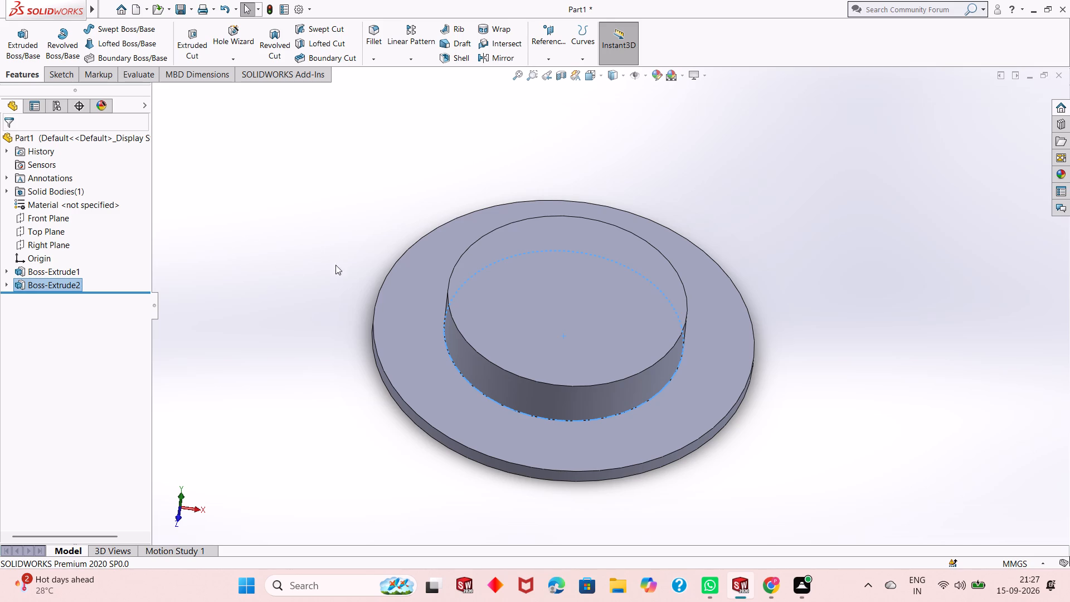
Open a new sketch on the raised boss's circular top face and view it face-on.
{"action": "left_click", "coordinate": [422, 219]}
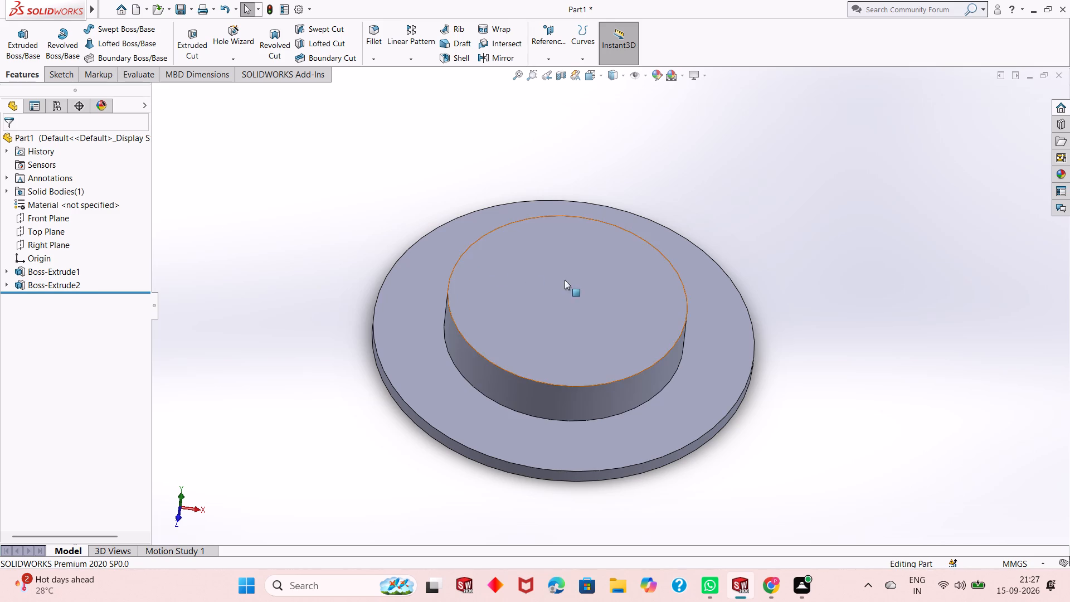
{"action": "scroll", "coordinate": [581, 284], "scroll_direction": "down", "scroll_amount": 3}
{"action": "scroll", "coordinate": [551, 298], "scroll_direction": "up", "scroll_amount": 7}
{"action": "scroll", "coordinate": [653, 341], "scroll_direction": "down", "scroll_amount": 3}
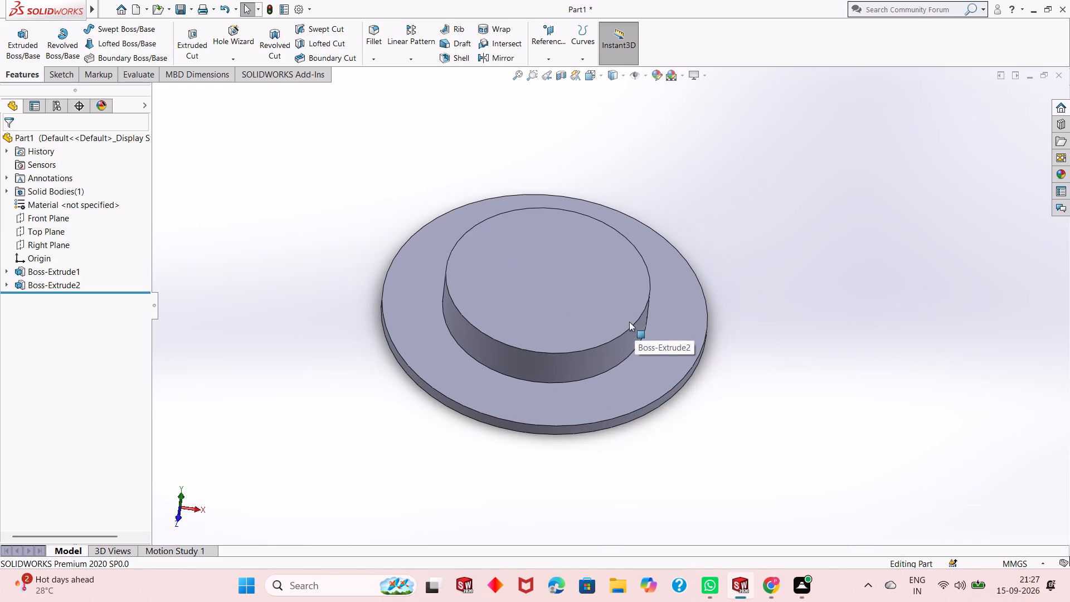
{"action": "scroll", "coordinate": [605, 264], "scroll_direction": "down", "scroll_amount": 2}
{"action": "scroll", "coordinate": [482, 265], "scroll_direction": "up", "scroll_amount": 1}
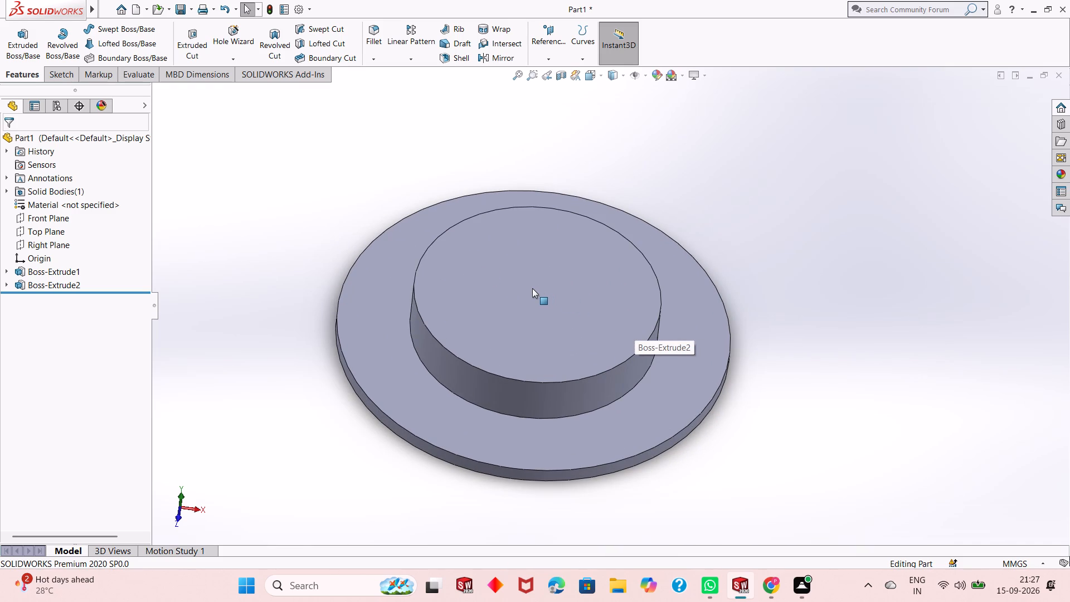
{"action": "scroll", "coordinate": [532, 288], "scroll_direction": "up", "scroll_amount": 7}
{"action": "scroll", "coordinate": [636, 294], "scroll_direction": "down", "scroll_amount": 3}
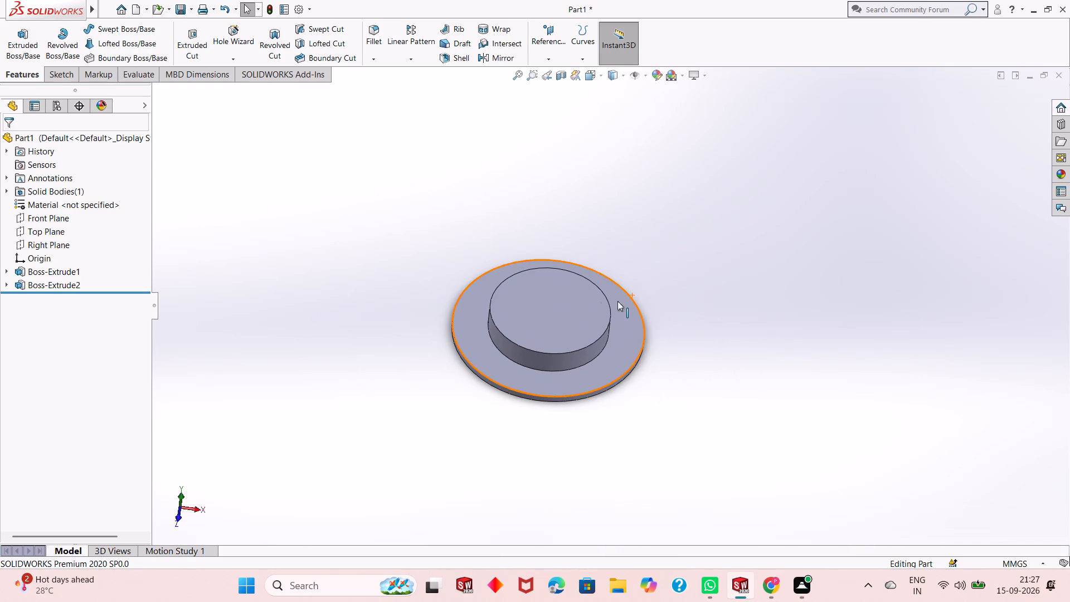
{"action": "scroll", "coordinate": [596, 303], "scroll_direction": "down", "scroll_amount": 1}
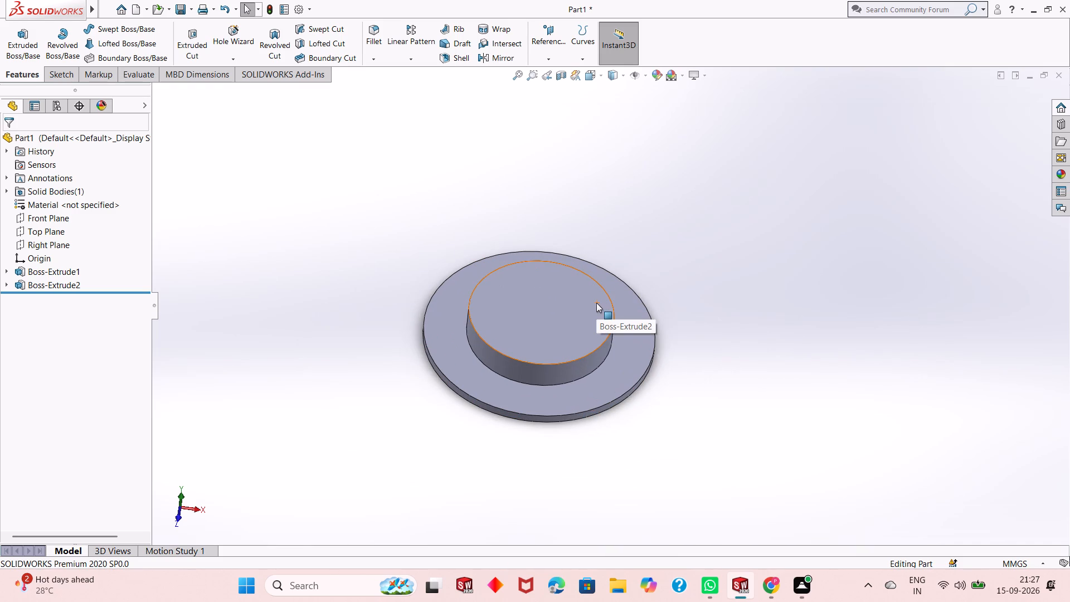
{"action": "left_click", "coordinate": [577, 314]}
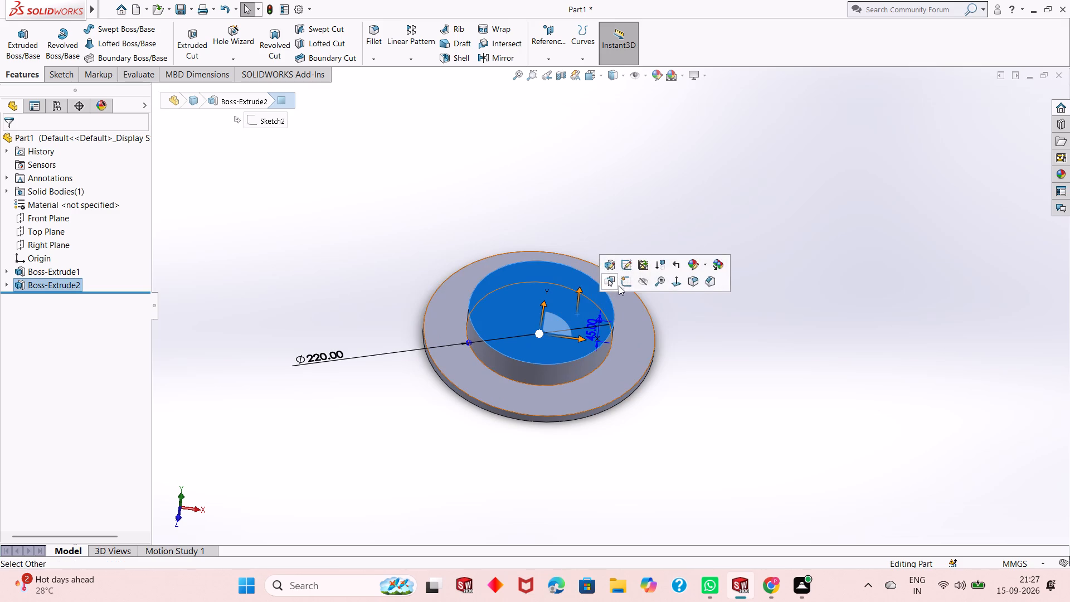
{"action": "left_click", "coordinate": [623, 283]}
{"action": "key", "text": "ctrl+8"}
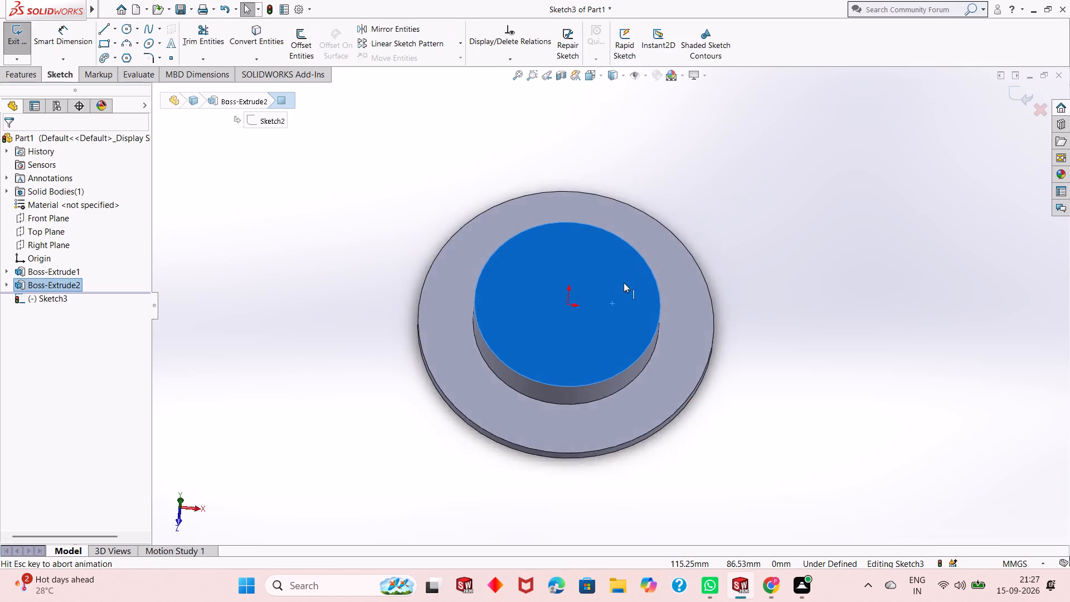
{"action": "key", "text": "Escape"}
{"action": "scroll", "coordinate": [624, 283], "scroll_direction": "down", "scroll_amount": 1}
{"action": "scroll", "coordinate": [415, 246], "scroll_direction": "up", "scroll_amount": 2}
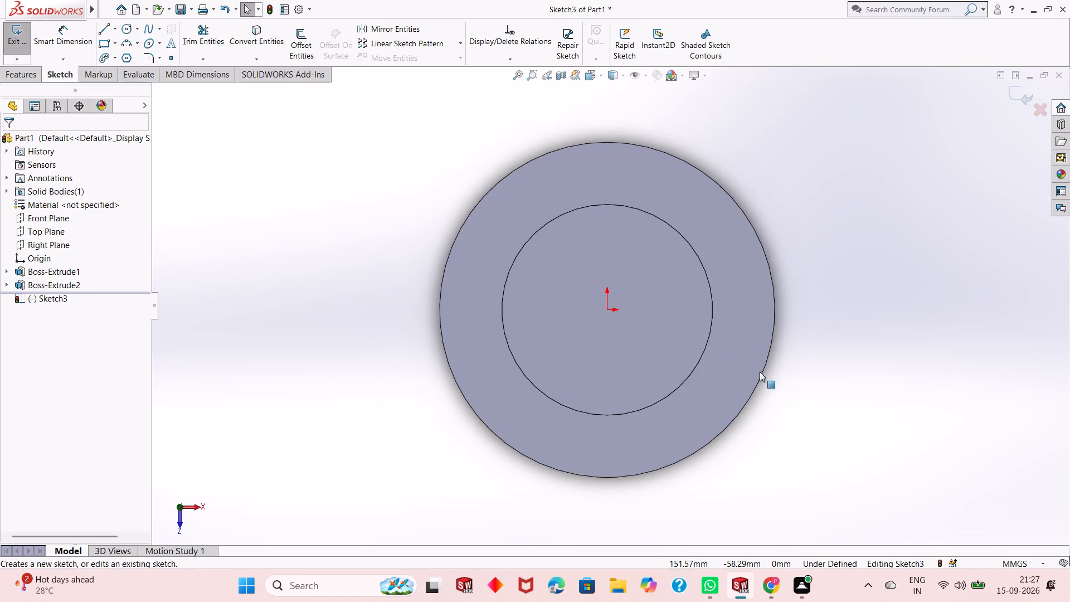
{"action": "scroll", "coordinate": [764, 375], "scroll_direction": "down", "scroll_amount": 4}
{"action": "scroll", "coordinate": [728, 329], "scroll_direction": "up", "scroll_amount": 2}
{"action": "scroll", "coordinate": [683, 302], "scroll_direction": "up", "scroll_amount": 2}
{"action": "scroll", "coordinate": [622, 254], "scroll_direction": "up", "scroll_amount": 1}
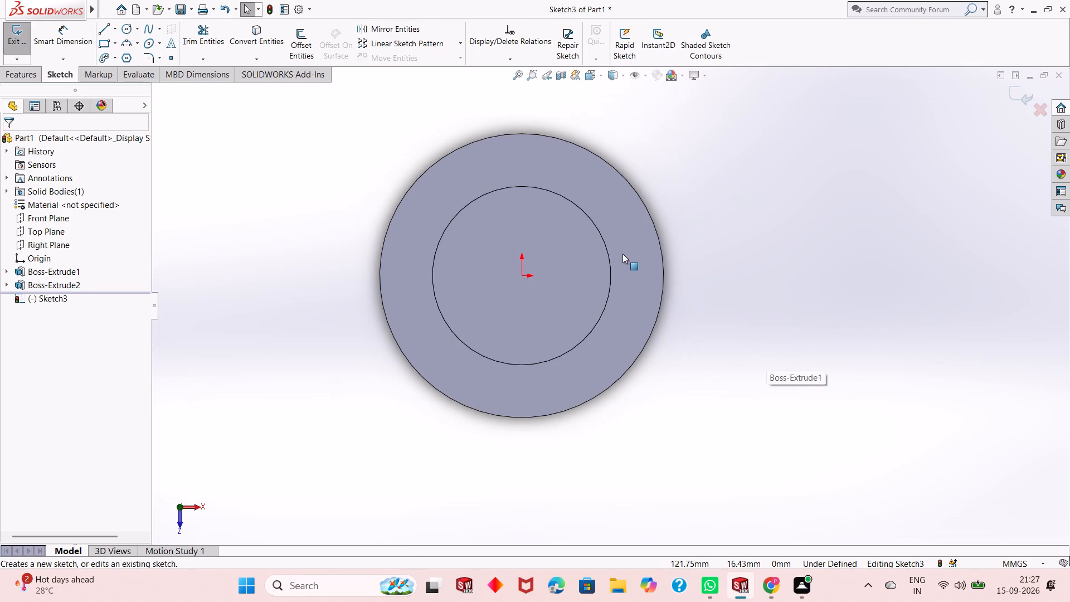
{"action": "scroll", "coordinate": [652, 265], "scroll_direction": "down", "scroll_amount": 2}
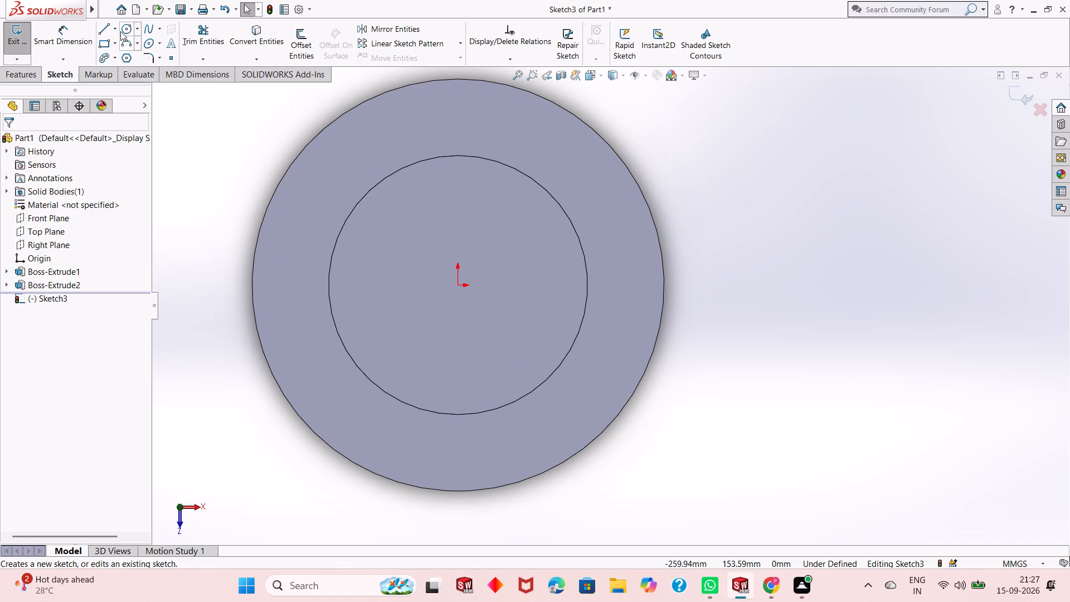
Draw a circle centred on the origin with a radius of about 125 mm, slightly larger than the boss.
{"action": "left_click", "coordinate": [122, 30]}
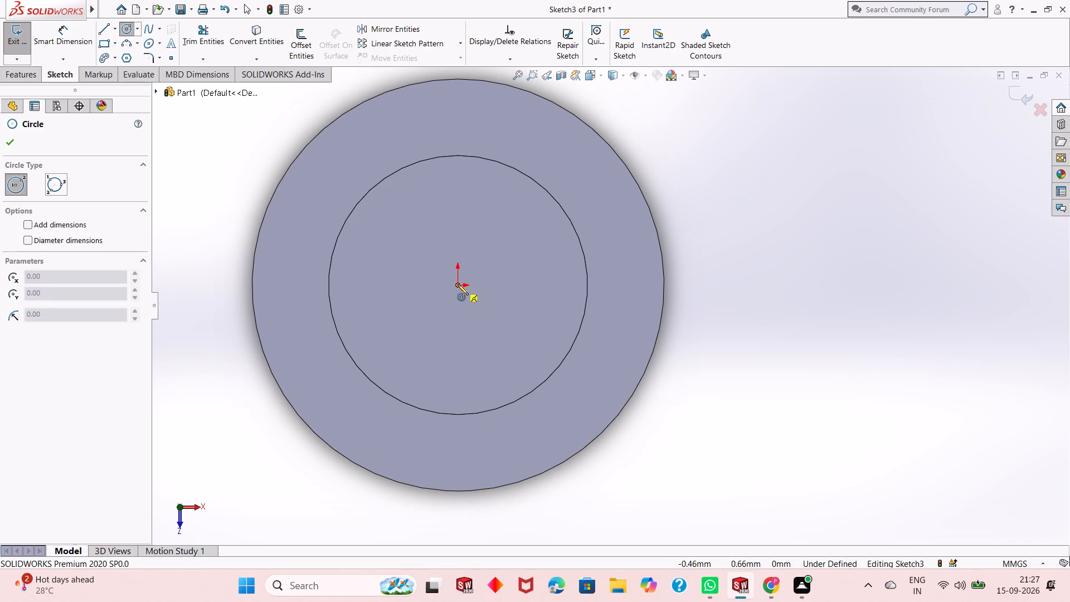
{"action": "left_click", "coordinate": [458, 284]}
{"action": "left_click", "coordinate": [575, 197]}
{"action": "key", "text": "Escape"}
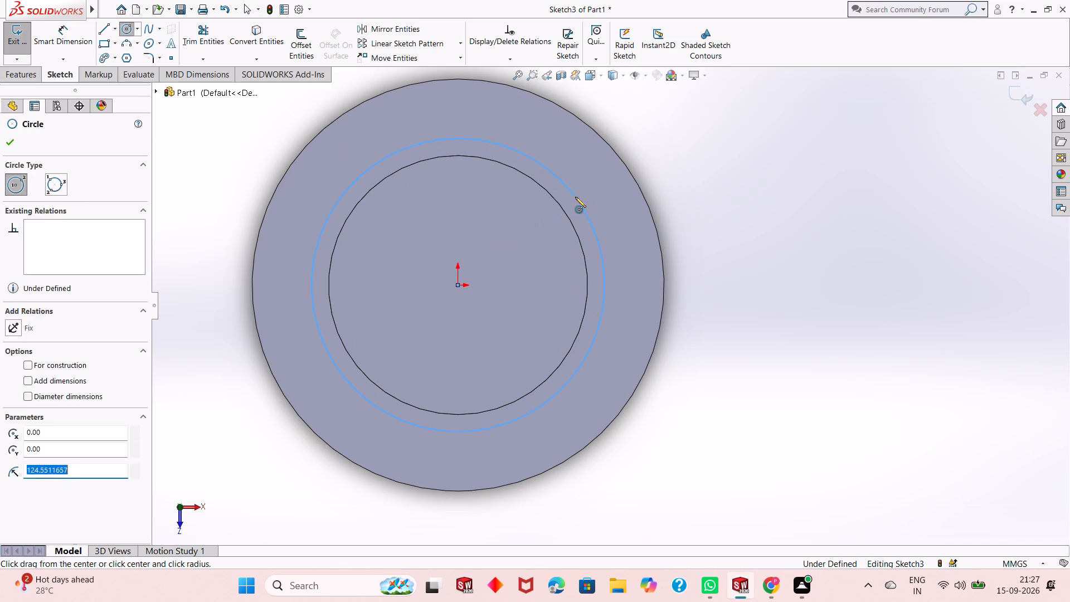
{"action": "middle_click_drag", "start_coordinate": [517, 288], "coordinate": [552, 192]}
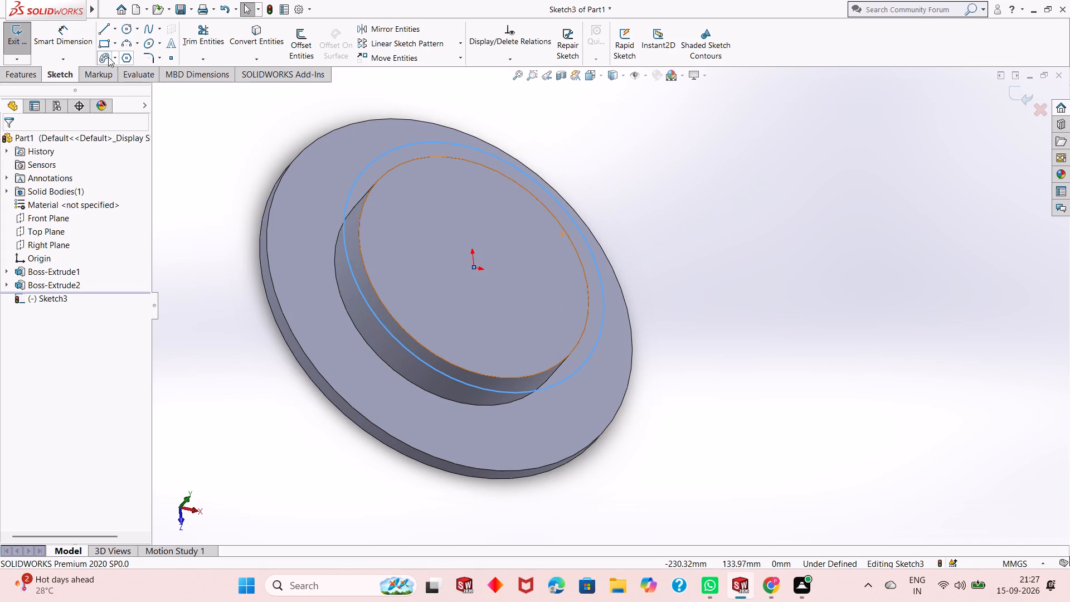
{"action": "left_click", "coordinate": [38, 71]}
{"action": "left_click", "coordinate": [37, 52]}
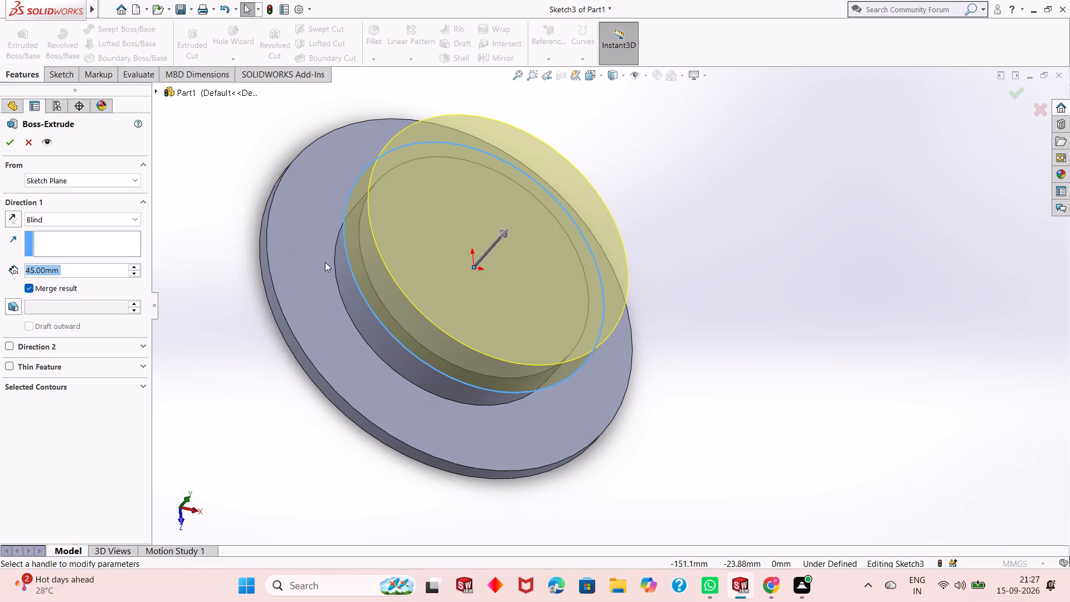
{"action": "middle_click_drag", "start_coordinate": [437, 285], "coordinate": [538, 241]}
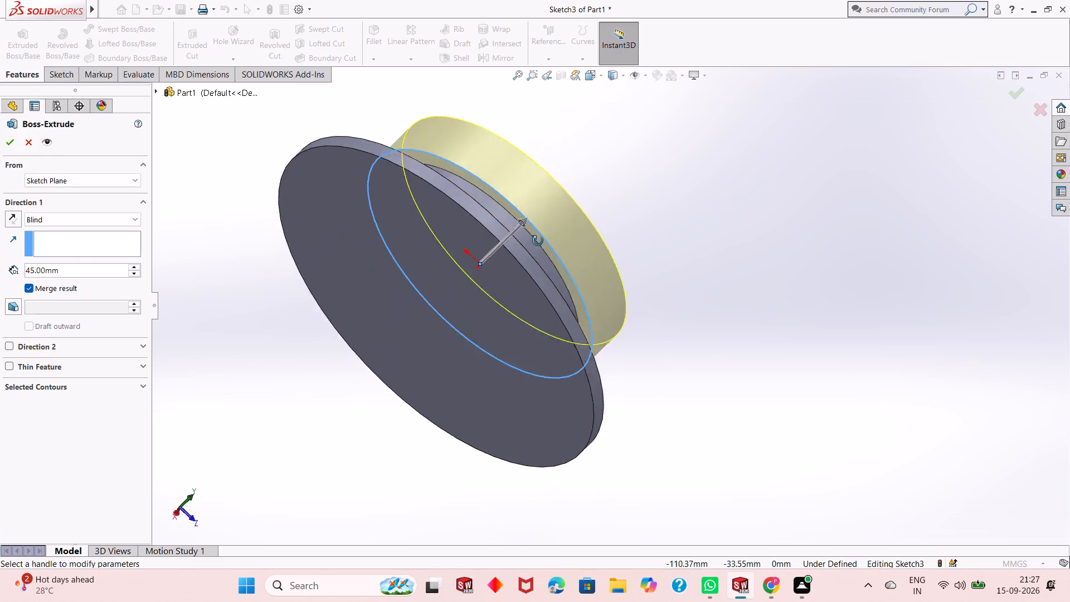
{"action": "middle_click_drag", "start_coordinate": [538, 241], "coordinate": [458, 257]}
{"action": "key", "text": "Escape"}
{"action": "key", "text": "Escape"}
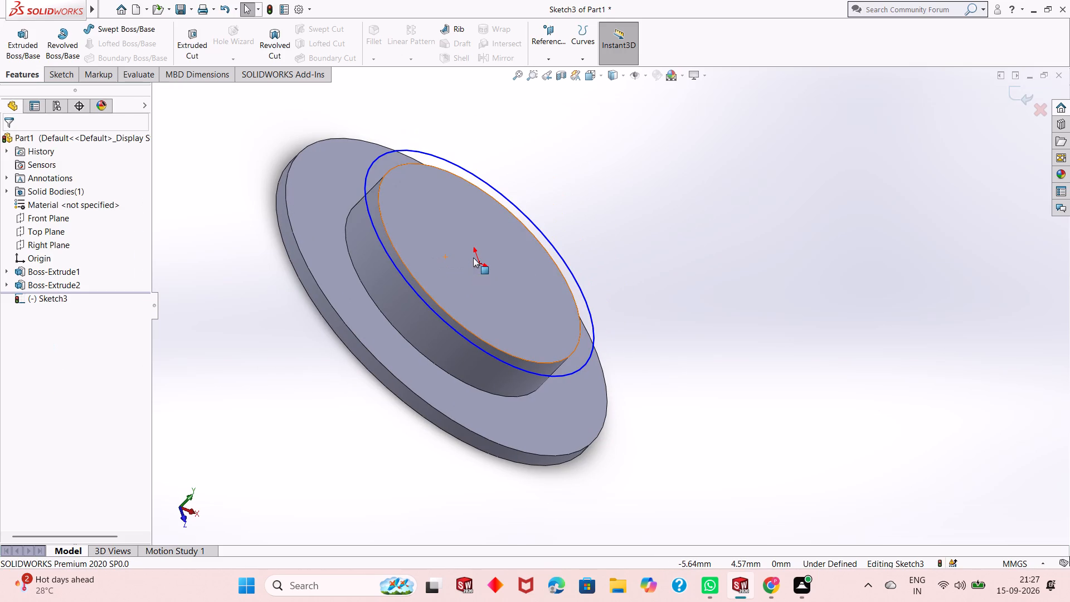
Dimension the new circle on the boss's top face with a diameter of 220 mm.
{"action": "key", "text": "ctrl+8"}
{"action": "key", "text": "Escape"}
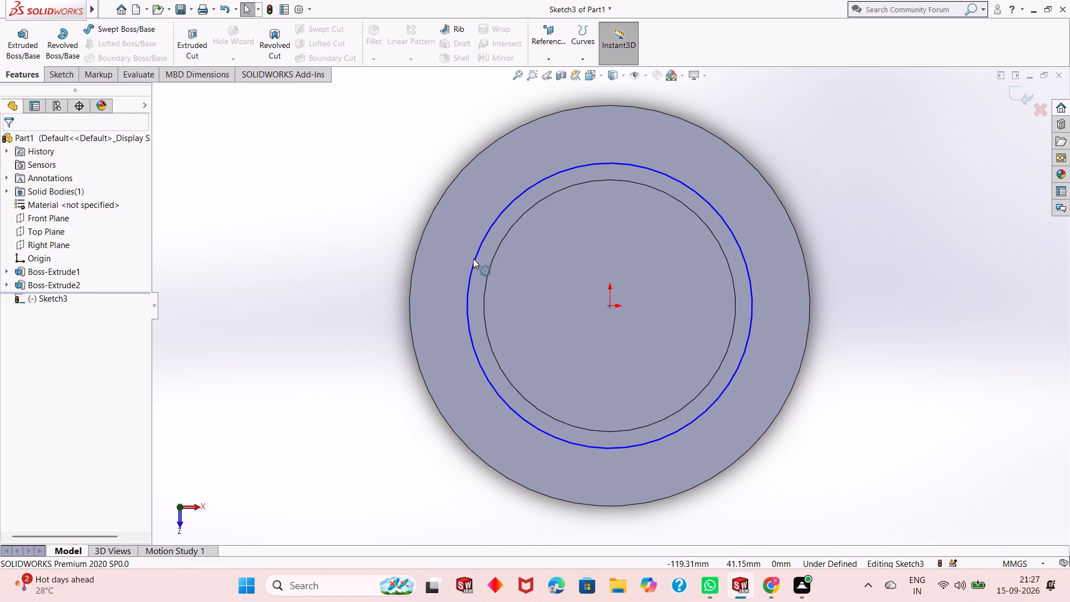
{"action": "scroll", "coordinate": [408, 287], "scroll_direction": "up", "scroll_amount": 3}
{"action": "scroll", "coordinate": [777, 283], "scroll_direction": "down", "scroll_amount": 2}
{"action": "scroll", "coordinate": [719, 380], "scroll_direction": "down", "scroll_amount": 1}
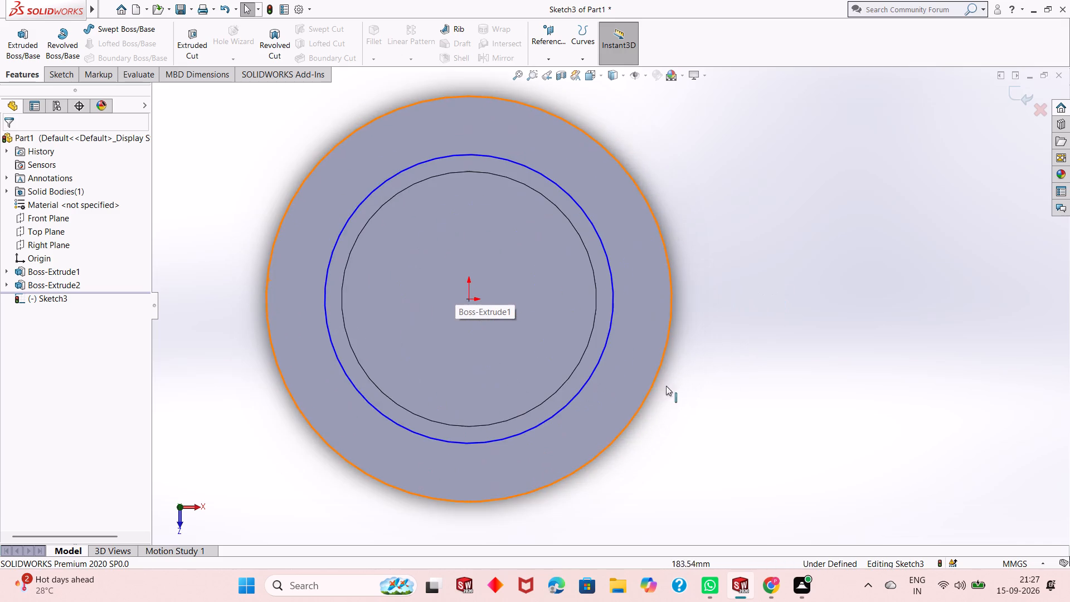
{"action": "scroll", "coordinate": [546, 352], "scroll_direction": "up", "scroll_amount": 1}
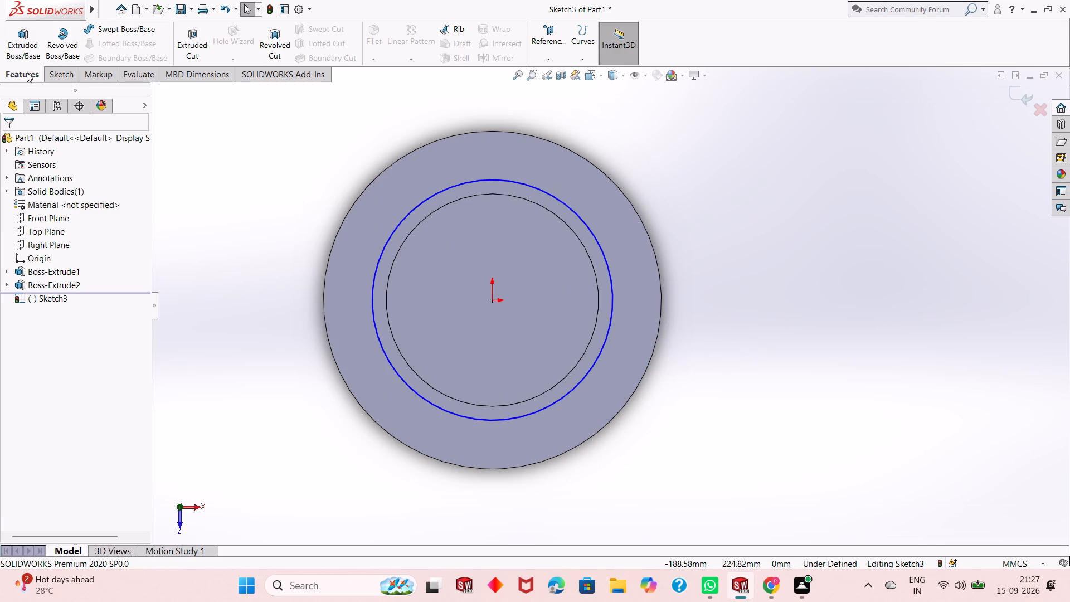
{"action": "left_click", "coordinate": [59, 74]}
{"action": "left_click", "coordinate": [61, 35]}
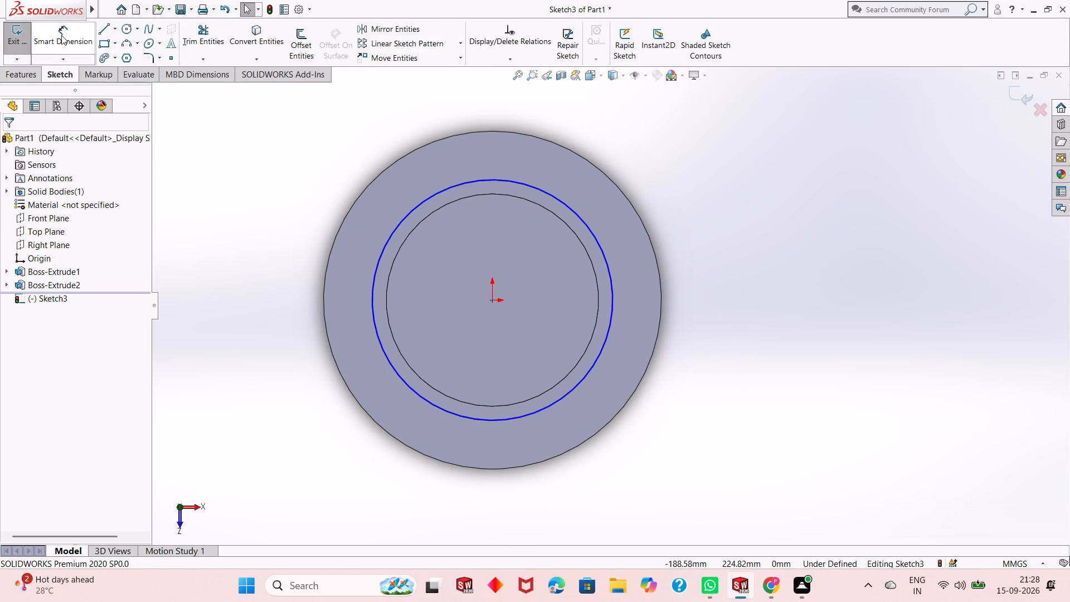
{"action": "left_click", "coordinate": [387, 363]}
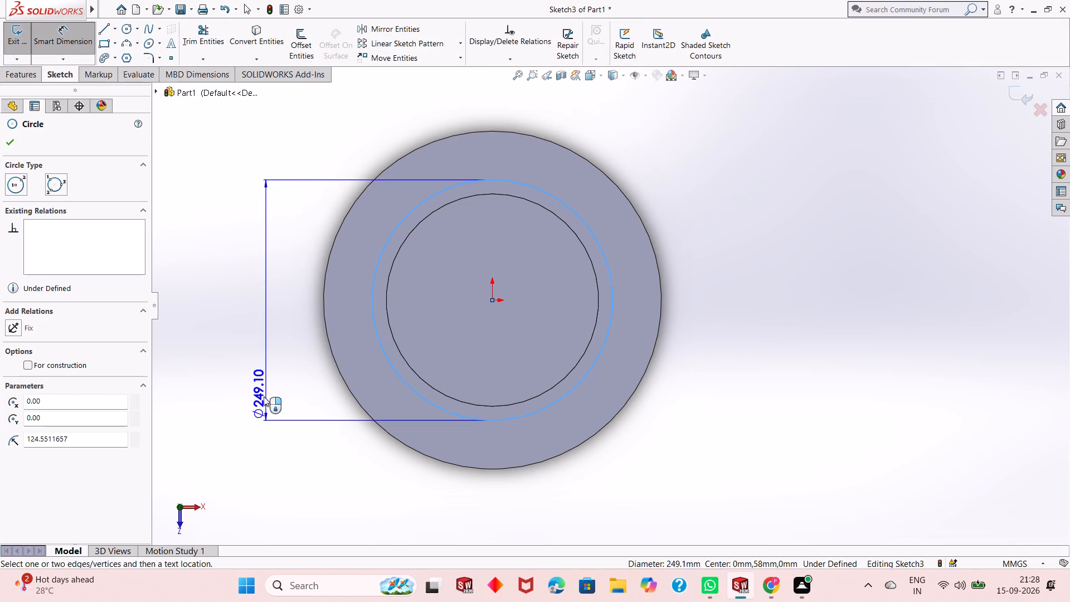
{"action": "left_click", "coordinate": [255, 400]}
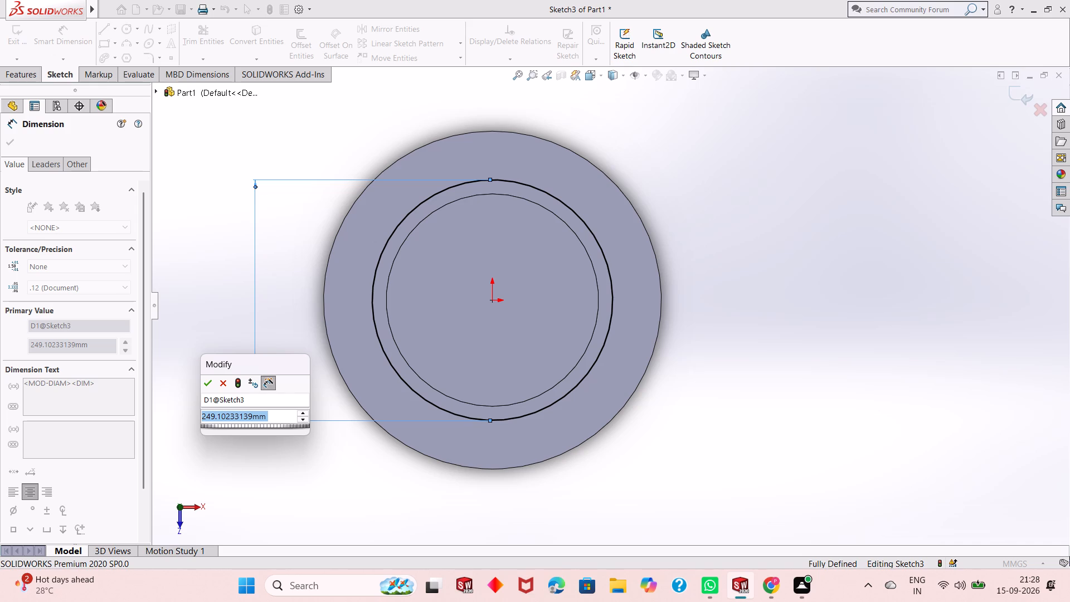
{"action": "key", "text": "2"}
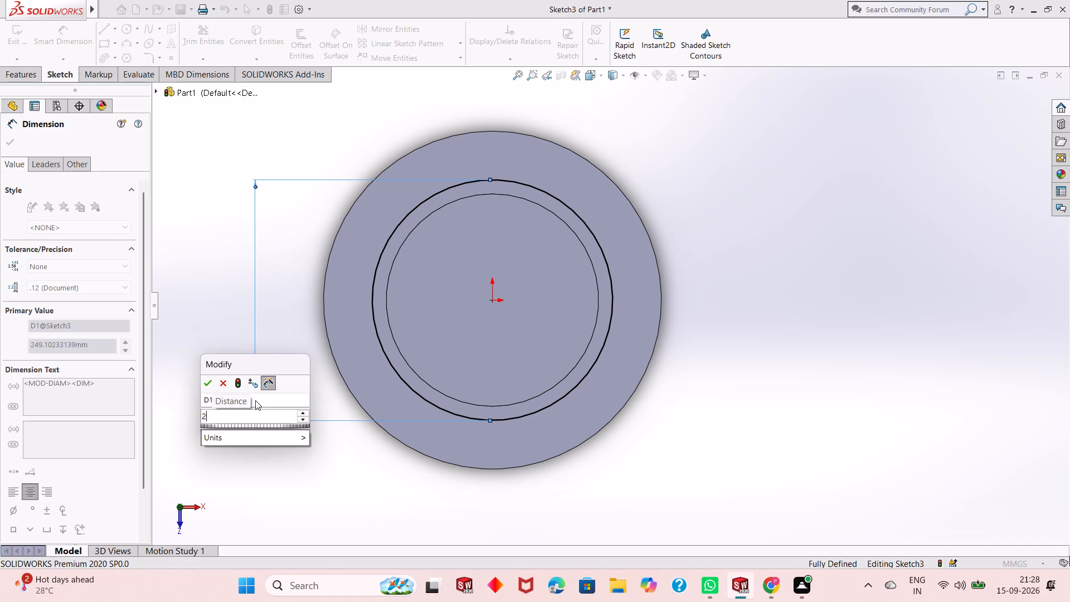
{"action": "type", "text": "20"}
{"action": "key", "text": "Return"}
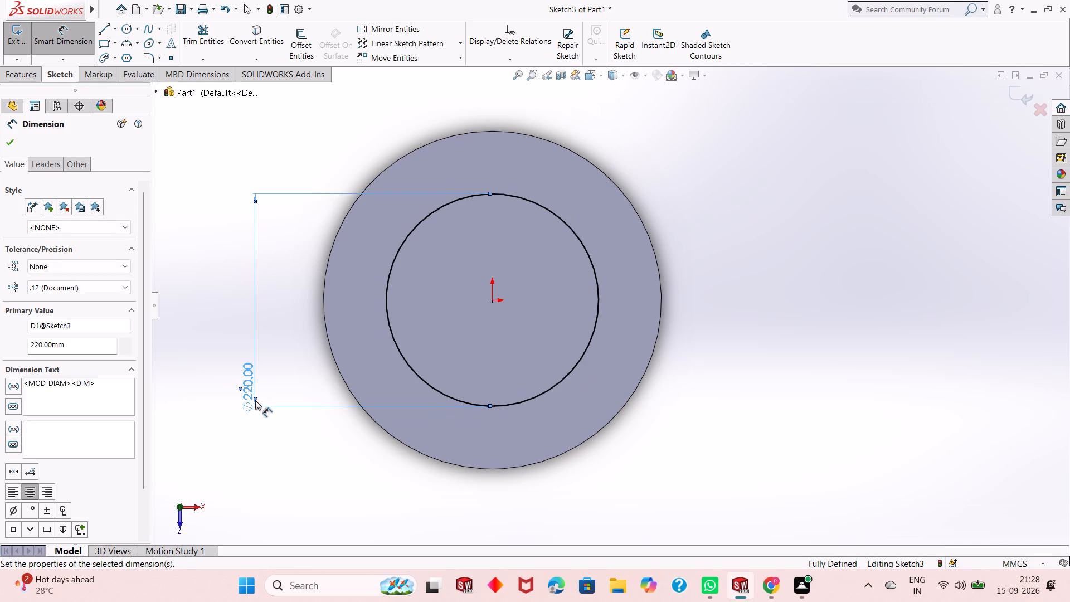
{"action": "right_click", "coordinate": [255, 400]}
{"action": "left_click", "coordinate": [303, 435]}
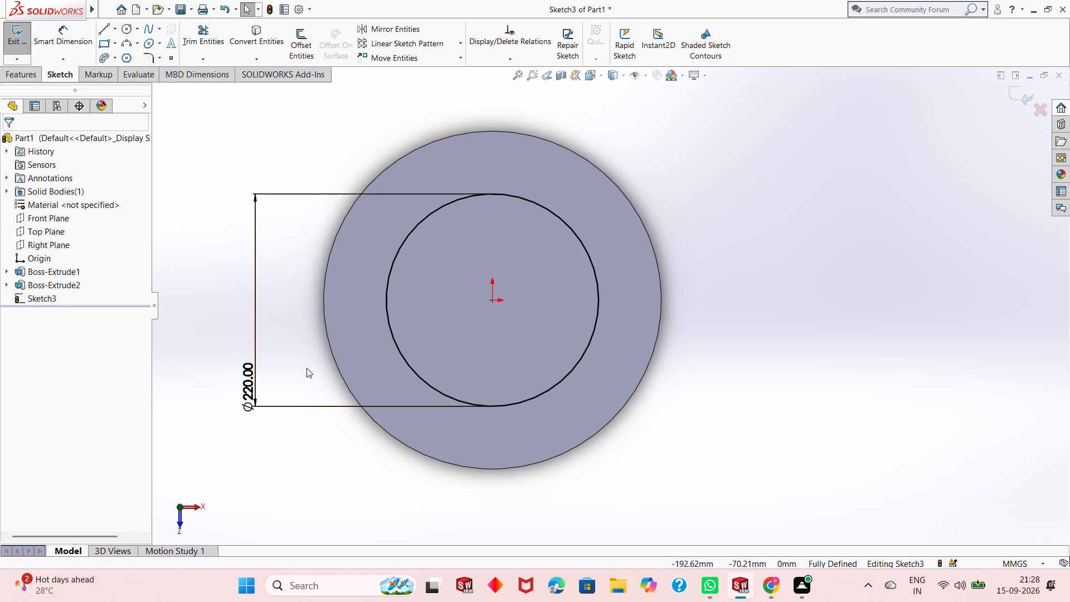
Set the top-face circle's diameter to 280 mm.
{"action": "middle_click_drag", "start_coordinate": [381, 368], "coordinate": [391, 322]}
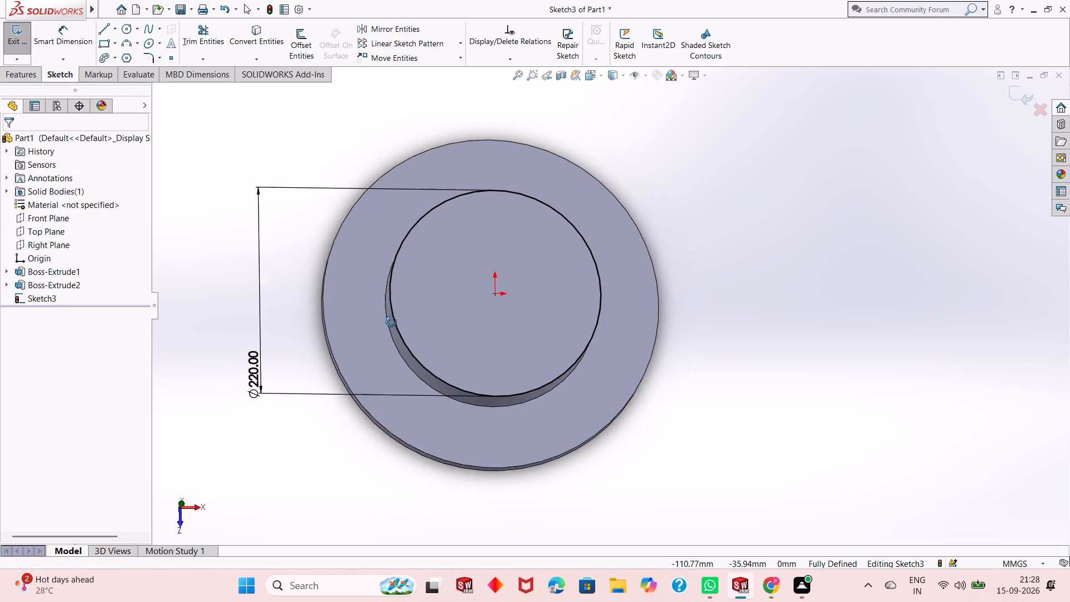
{"action": "middle_click_drag", "start_coordinate": [391, 322], "coordinate": [420, 277]}
{"action": "scroll", "coordinate": [420, 277], "scroll_direction": "down", "scroll_amount": 5}
{"action": "middle_click_drag", "start_coordinate": [466, 287], "coordinate": [429, 295]}
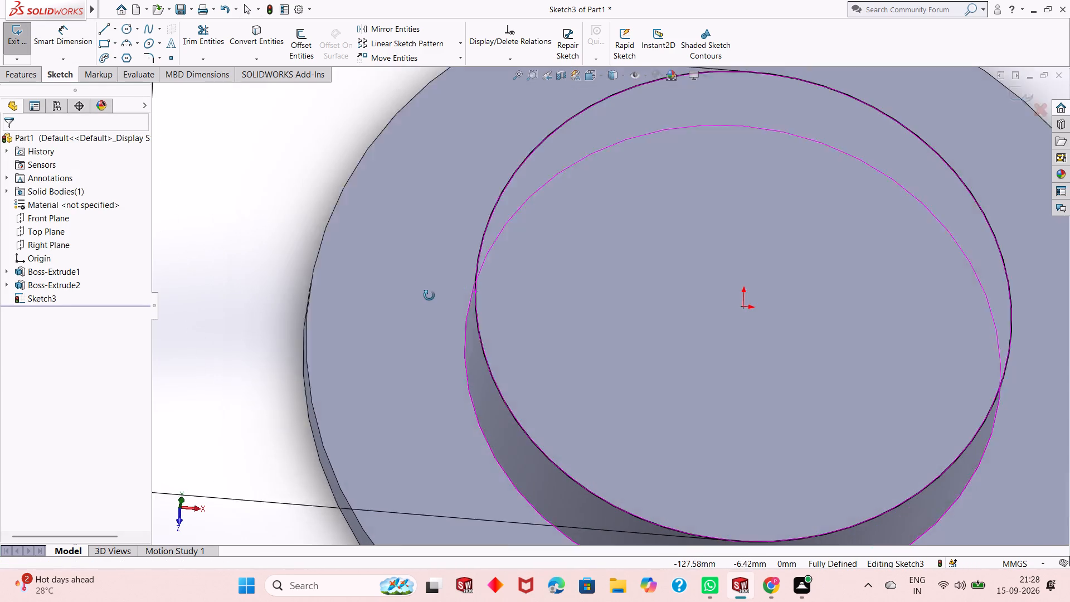
{"action": "middle_click_drag", "start_coordinate": [429, 295], "coordinate": [422, 298]}
{"action": "scroll", "coordinate": [420, 298], "scroll_direction": "up", "scroll_amount": 3}
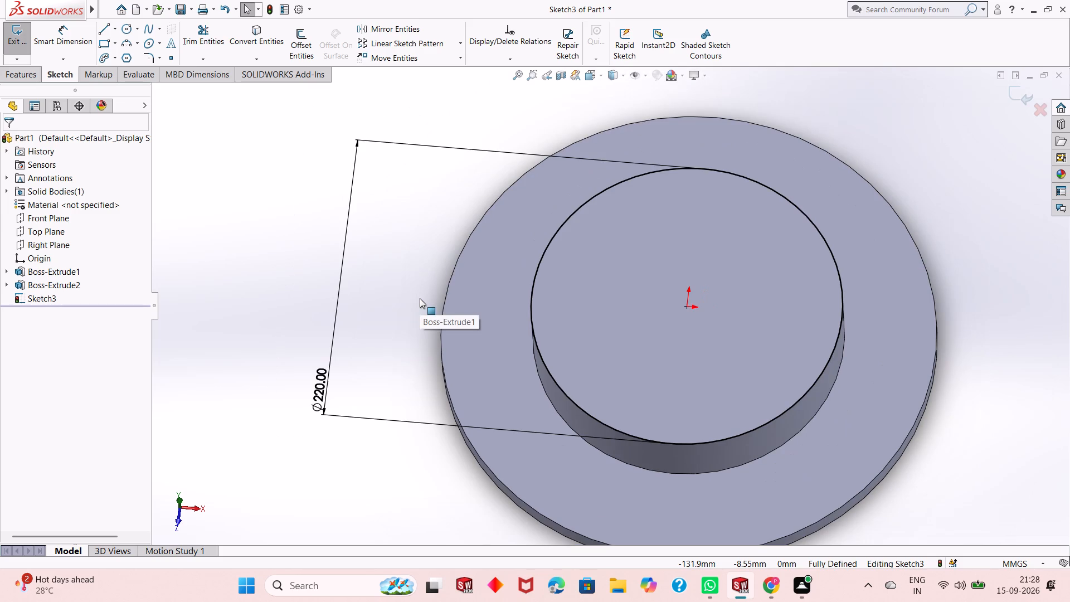
{"action": "double_click", "coordinate": [312, 394]}
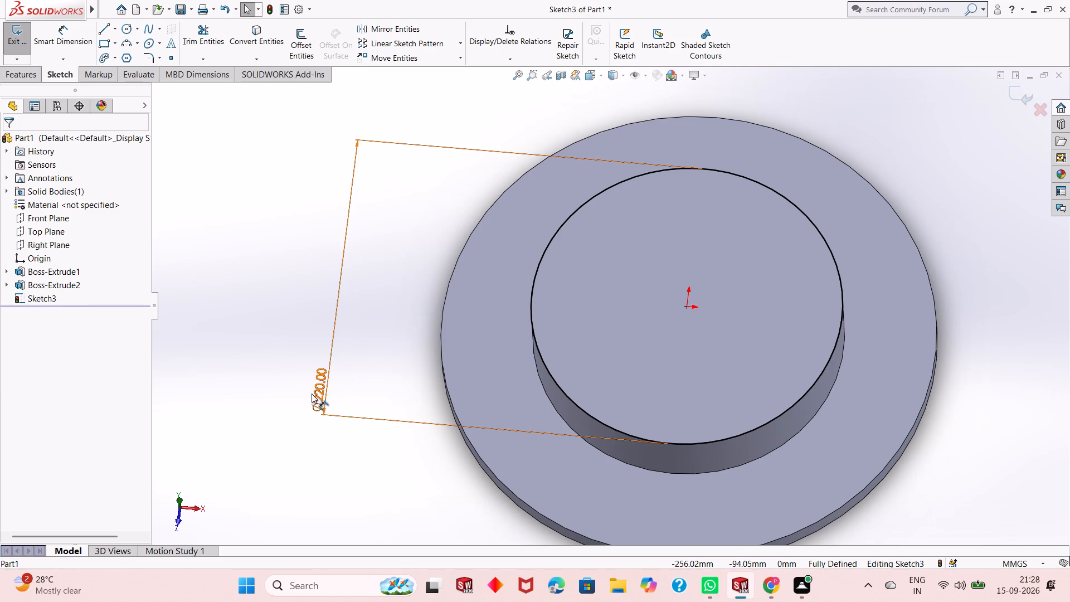
{"action": "type", "text": "280"}
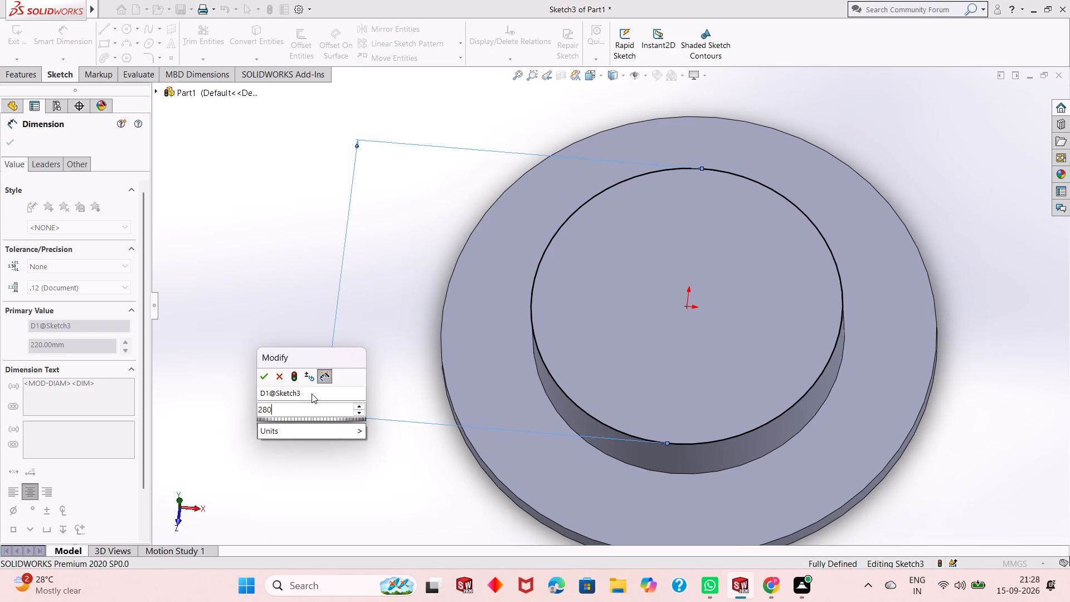
{"action": "key", "text": "Return"}
{"action": "scroll", "coordinate": [310, 406], "scroll_direction": "up", "scroll_amount": 3}
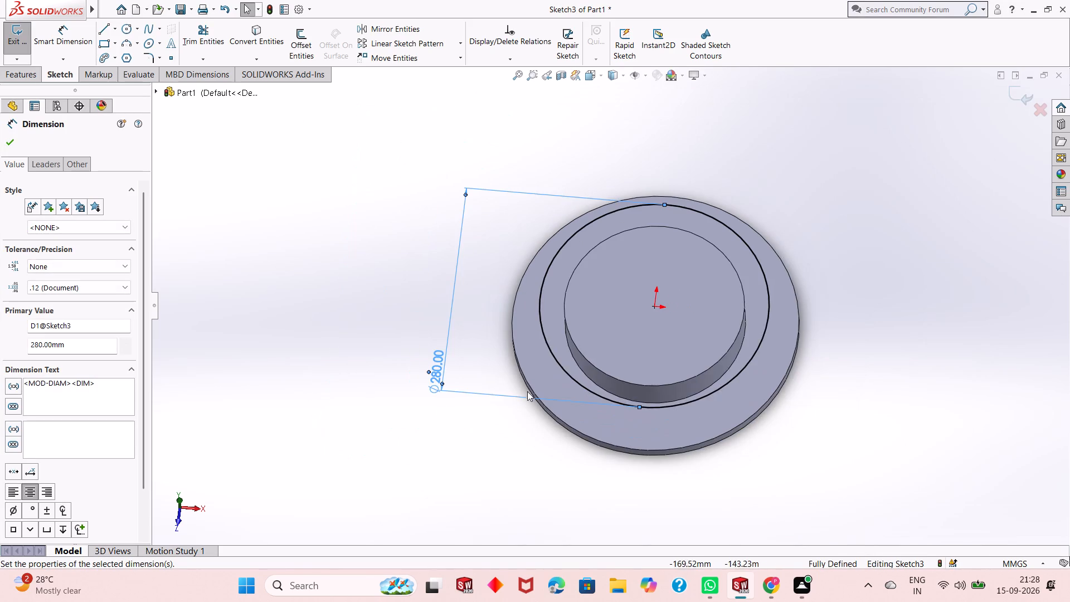
{"action": "middle_click_drag", "start_coordinate": [567, 369], "coordinate": [590, 415]}
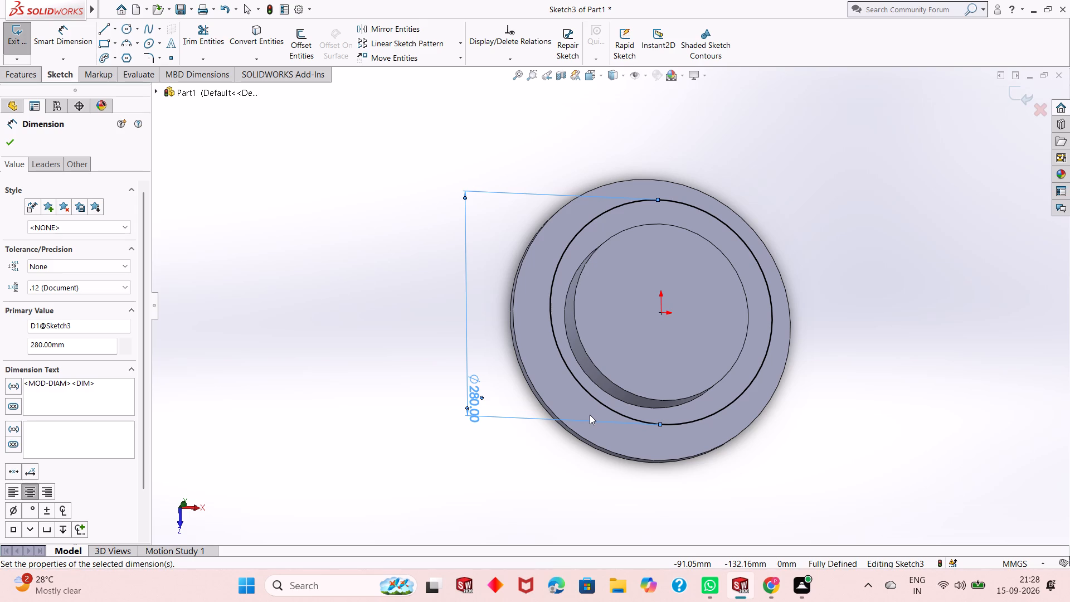
{"action": "scroll", "coordinate": [590, 415], "scroll_direction": "up", "scroll_amount": 2}
{"action": "scroll", "coordinate": [660, 364], "scroll_direction": "down", "scroll_amount": 3}
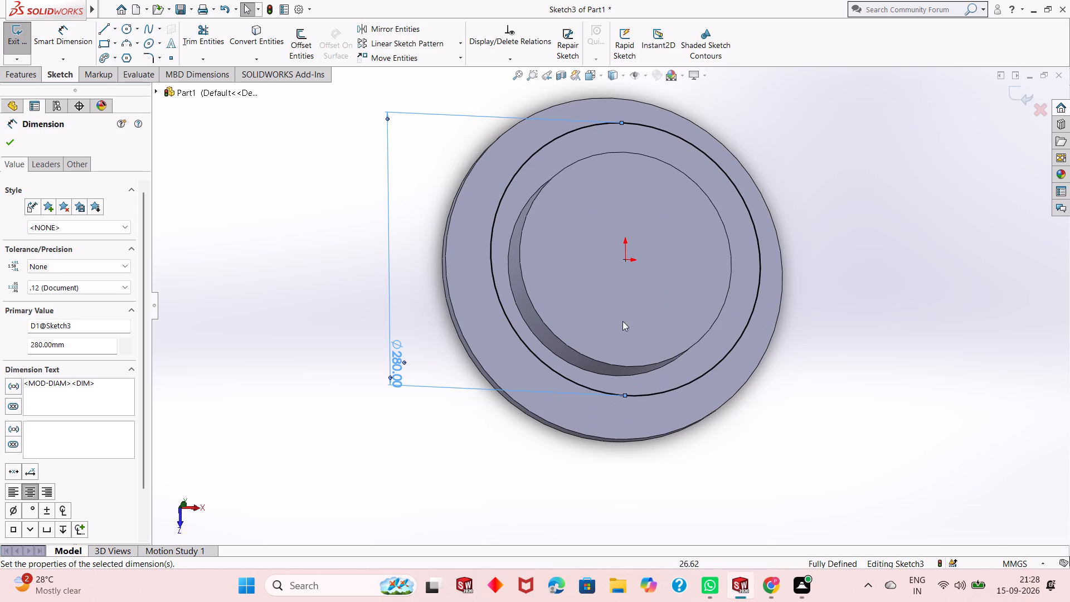
{"action": "right_click", "coordinate": [544, 270]}
{"action": "left_click", "coordinate": [397, 256]}
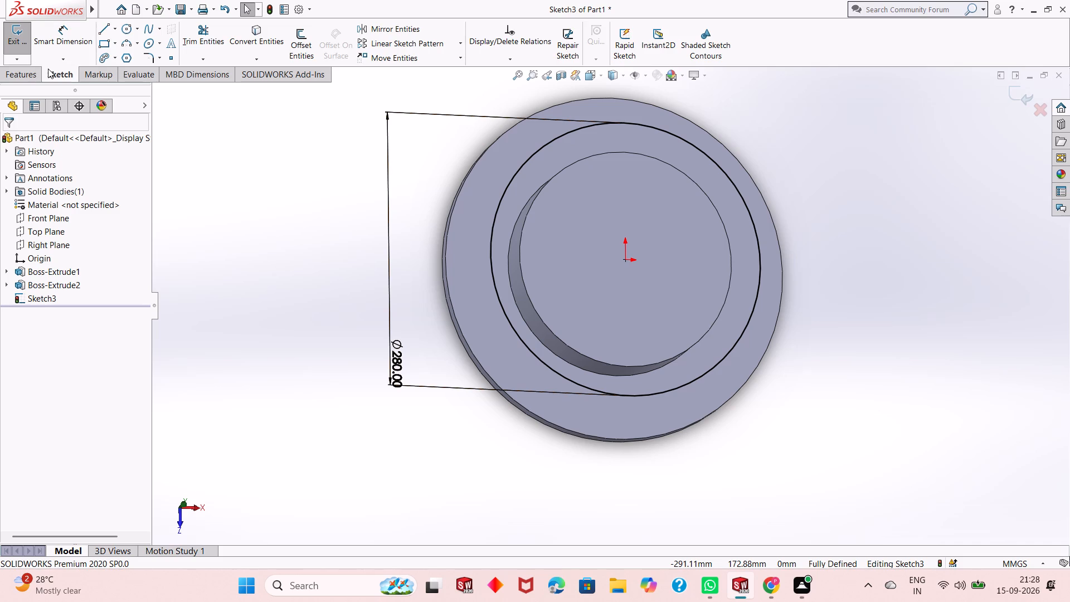
Start a blind boss extrusion of the 280 mm circle from the sketch plane with a depth of 8 mm.
{"action": "left_click", "coordinate": [23, 71]}
{"action": "left_click", "coordinate": [27, 43]}
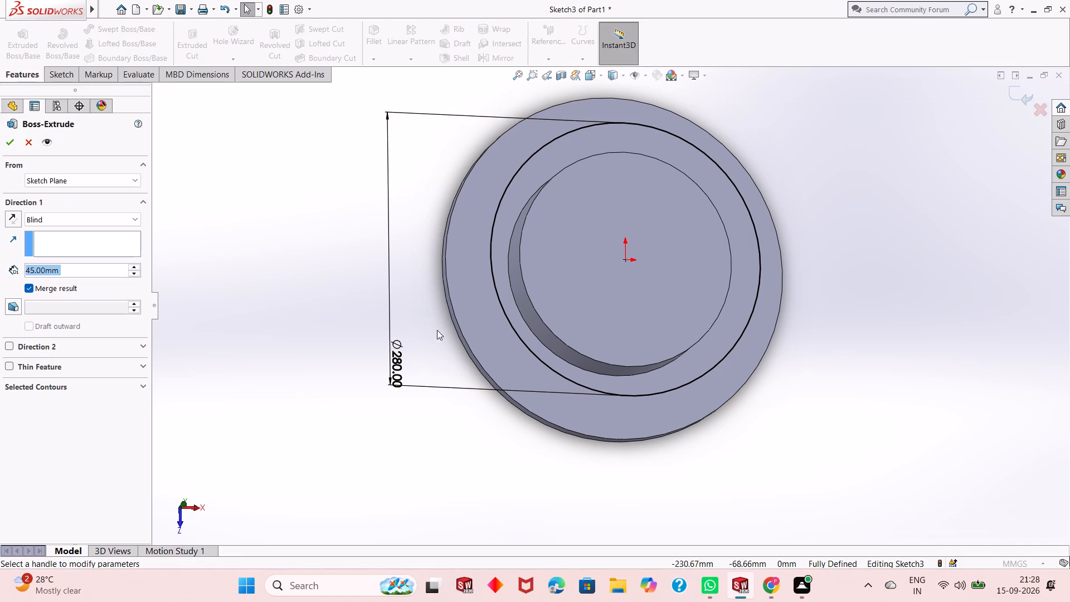
{"action": "middle_click_drag", "start_coordinate": [533, 336], "coordinate": [529, 226]}
{"action": "scroll", "coordinate": [693, 149], "scroll_direction": "down", "scroll_amount": 6}
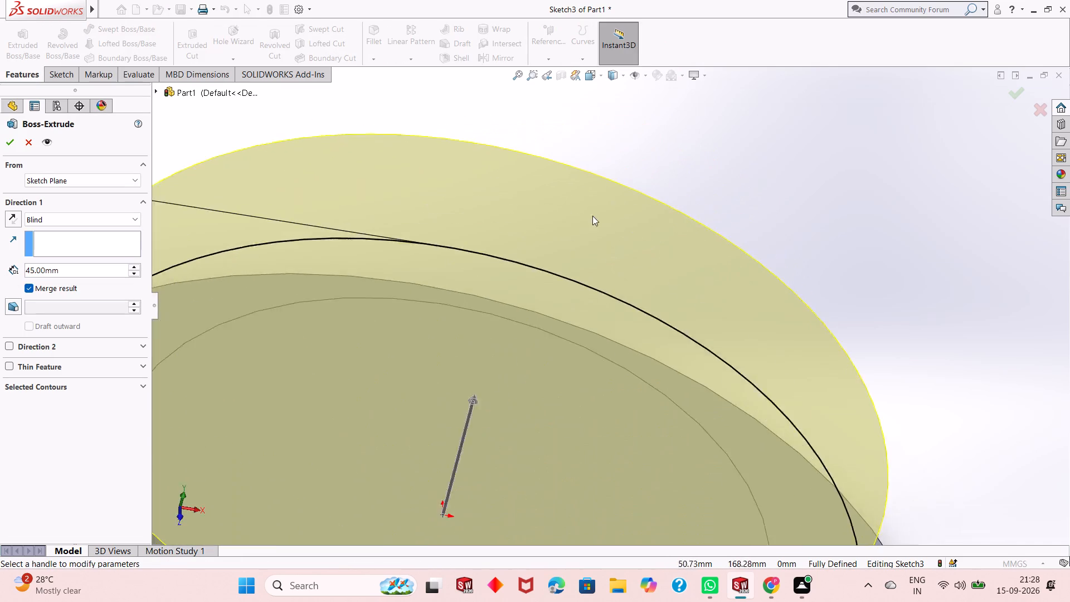
{"action": "scroll", "coordinate": [452, 255], "scroll_direction": "up", "scroll_amount": 5}
{"action": "scroll", "coordinate": [480, 343], "scroll_direction": "up", "scroll_amount": 2}
{"action": "scroll", "coordinate": [696, 412], "scroll_direction": "down", "scroll_amount": 1}
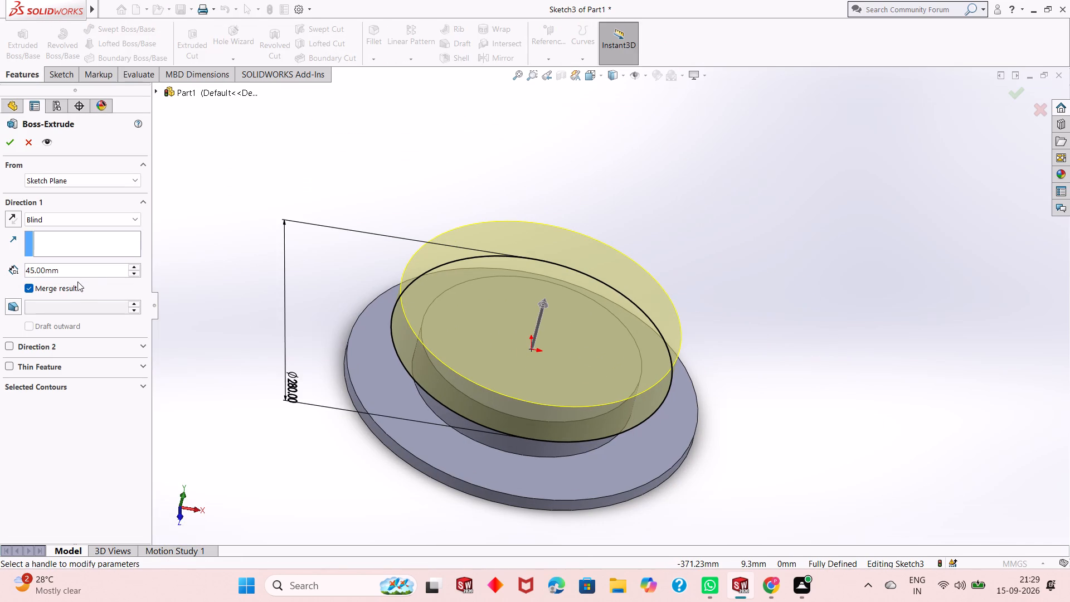
{"action": "double_click", "coordinate": [74, 275]}
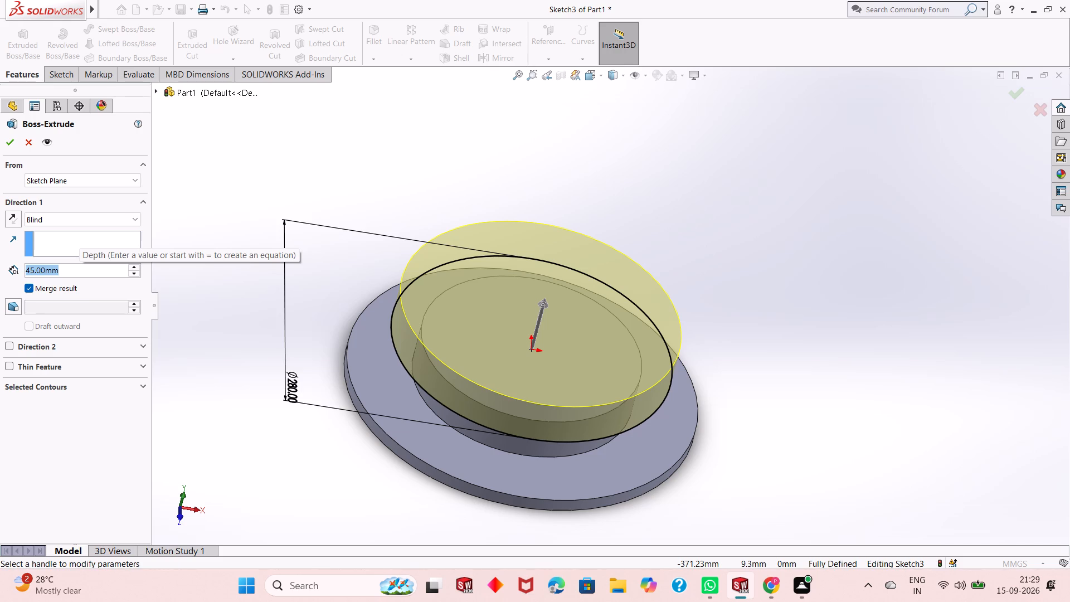
{"action": "key", "text": "8"}
{"action": "key", "text": "Return"}
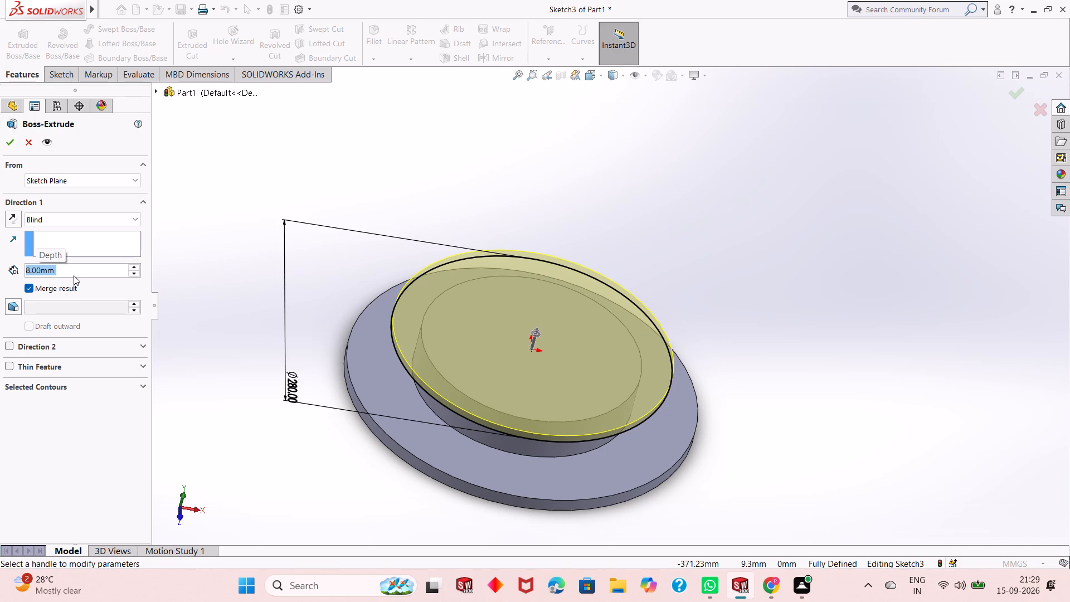
Set the 280 mm circle's extrusion depth to 11 mm and finish the boss extrusion.
{"action": "scroll", "coordinate": [115, 292], "scroll_direction": "down", "scroll_amount": 3}
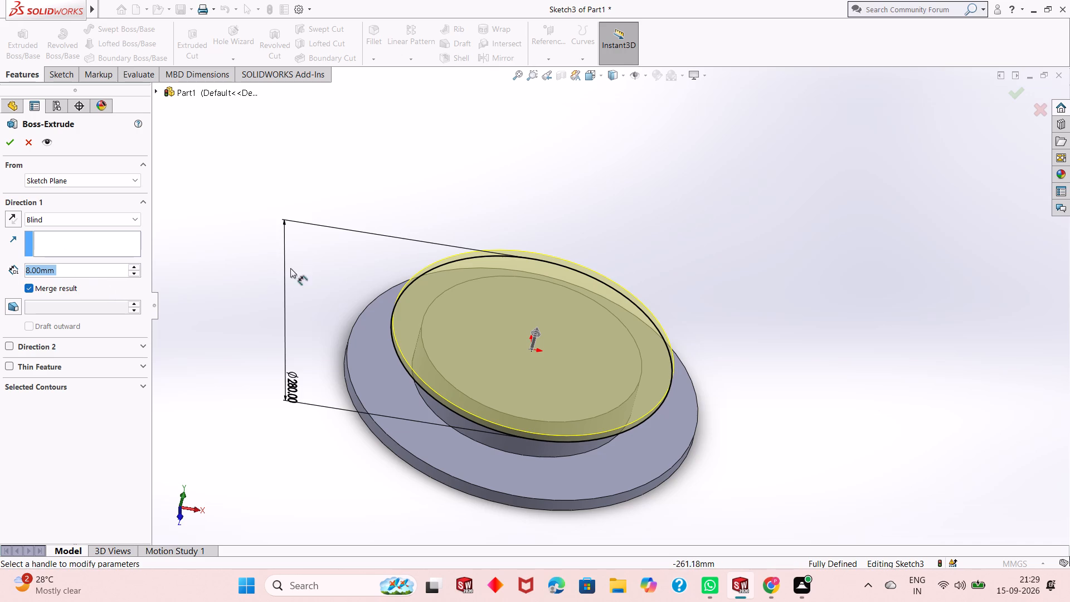
{"action": "scroll", "coordinate": [322, 276], "scroll_direction": "down", "scroll_amount": 1}
{"action": "scroll", "coordinate": [322, 276], "scroll_direction": "up", "scroll_amount": 3}
{"action": "scroll", "coordinate": [725, 371], "scroll_direction": "down", "scroll_amount": 1}
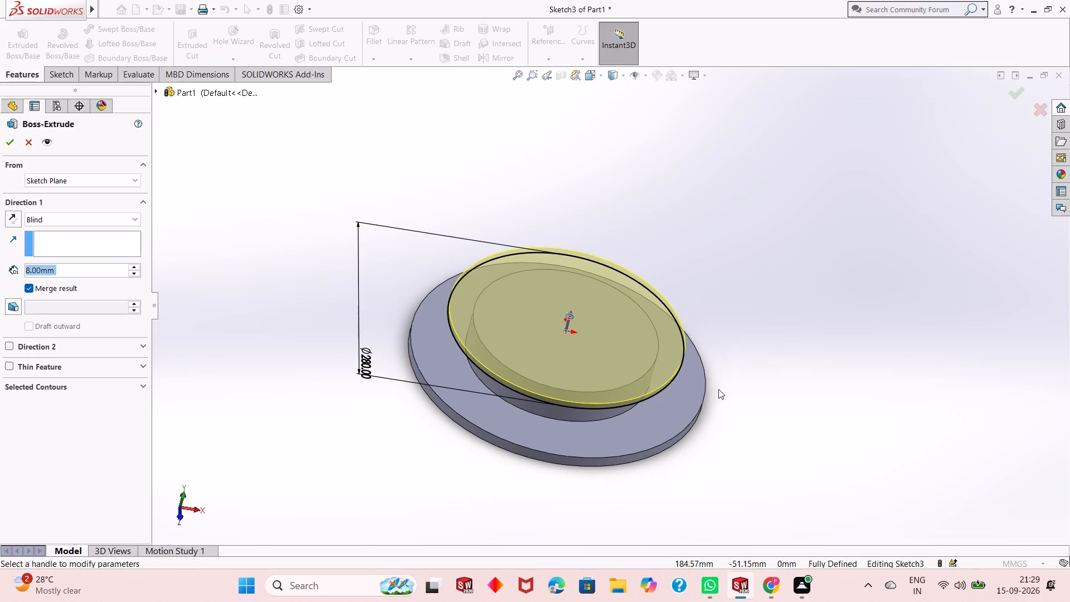
{"action": "scroll", "coordinate": [699, 396], "scroll_direction": "up", "scroll_amount": 1}
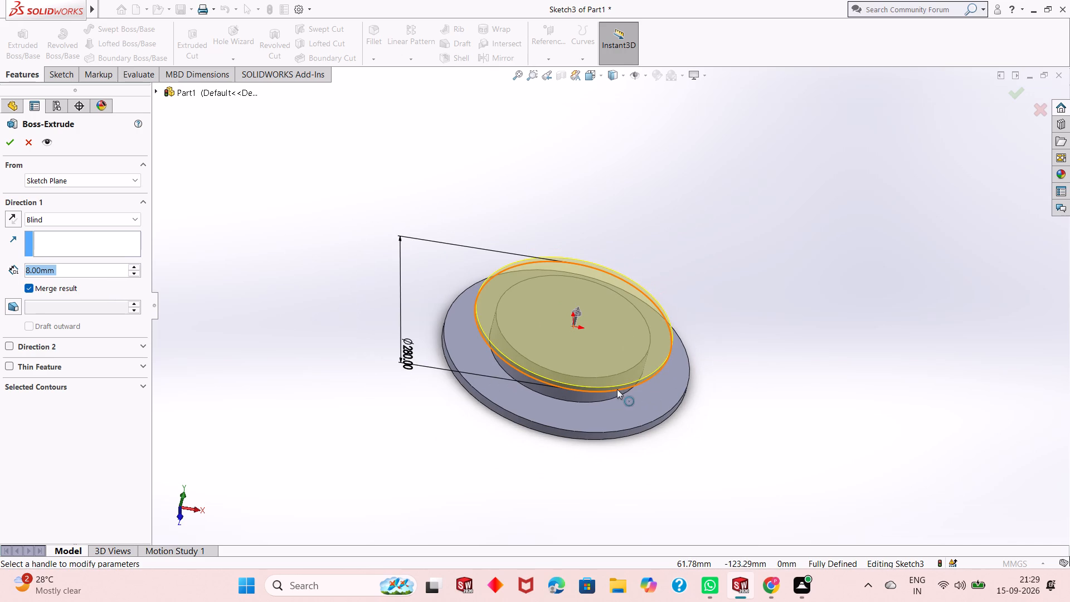
{"action": "scroll", "coordinate": [617, 389], "scroll_direction": "down", "scroll_amount": 2}
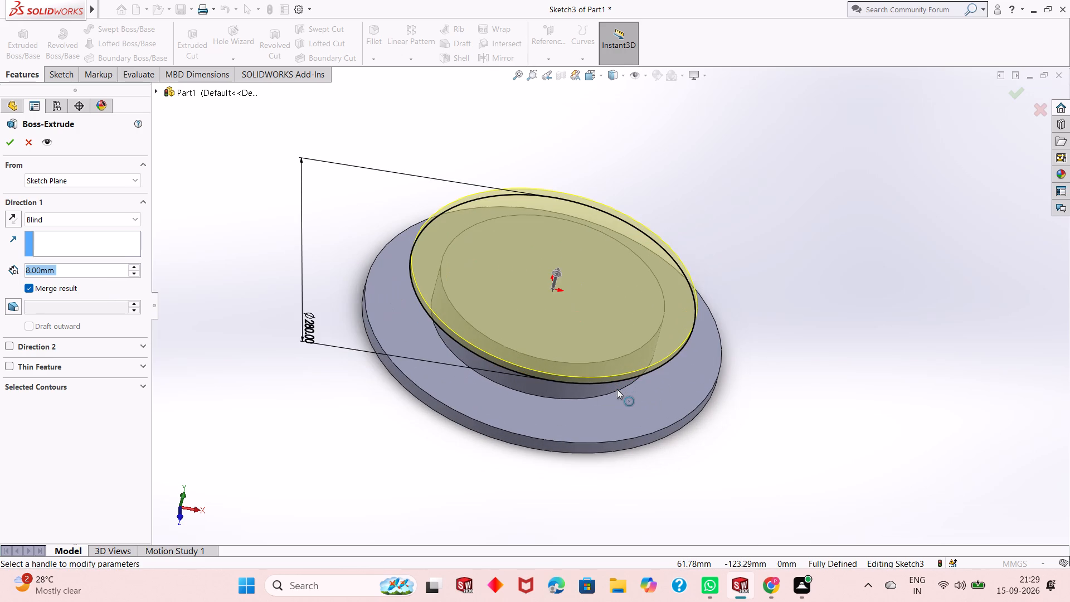
{"action": "scroll", "coordinate": [617, 389], "scroll_direction": "down", "scroll_amount": 1}
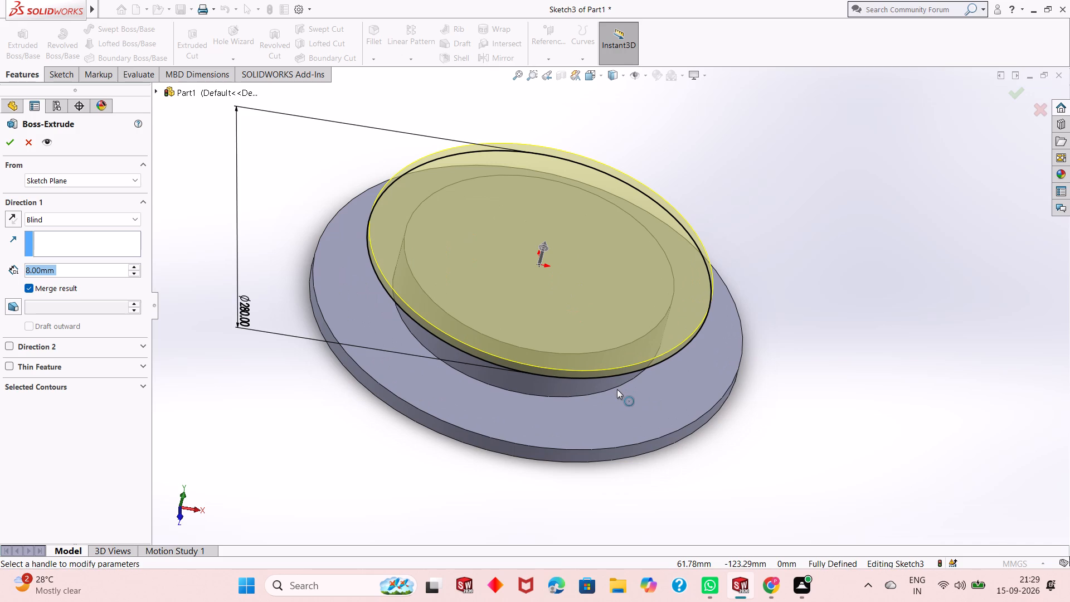
{"action": "scroll", "coordinate": [617, 389], "scroll_direction": "down", "scroll_amount": 1}
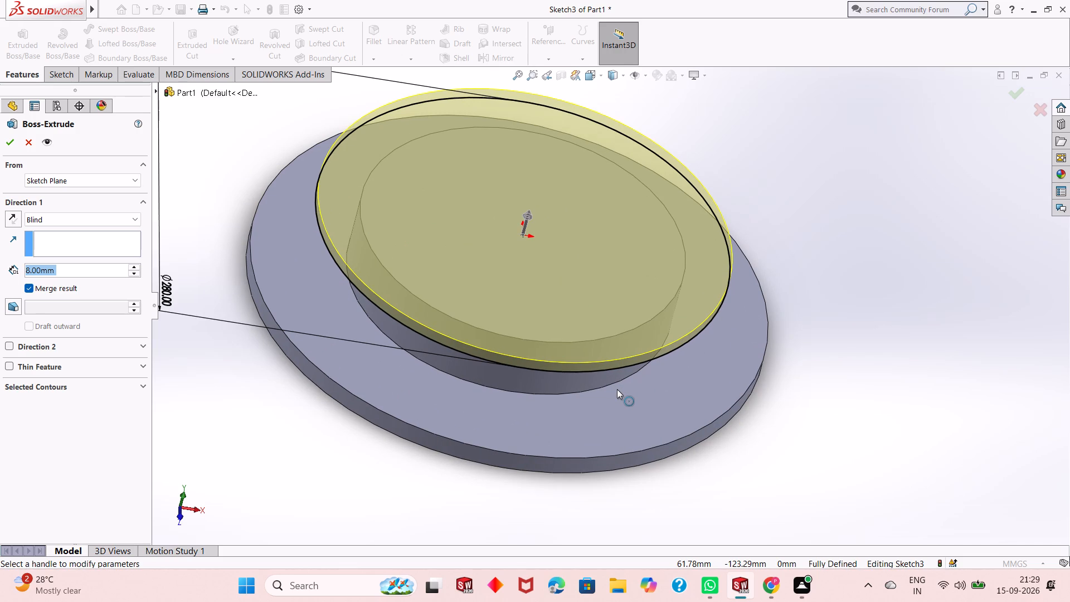
{"action": "scroll", "coordinate": [617, 389], "scroll_direction": "down", "scroll_amount": 1}
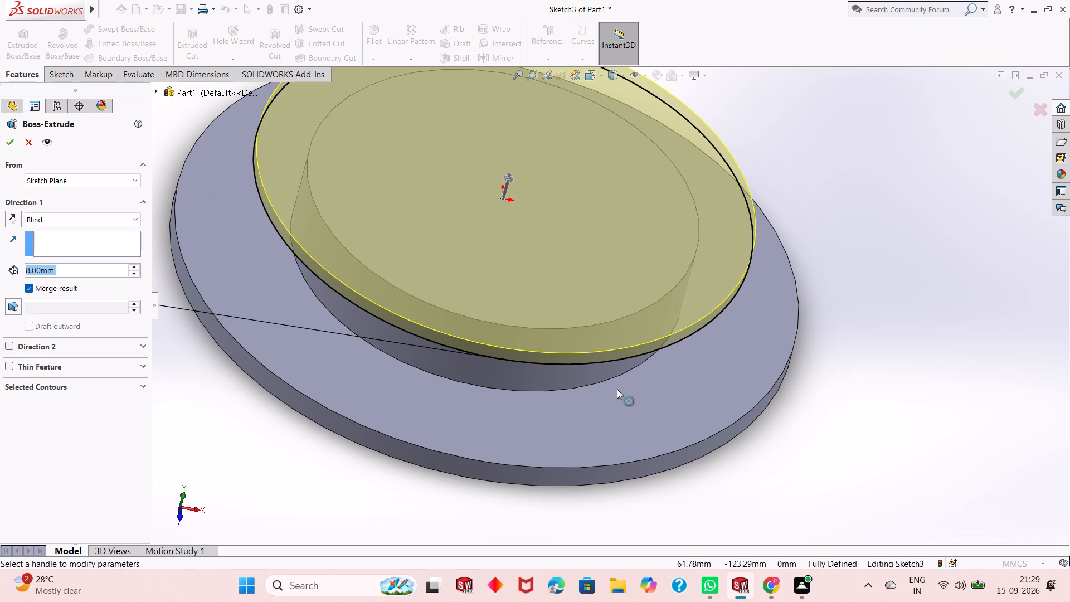
{"action": "scroll", "coordinate": [617, 389], "scroll_direction": "up", "scroll_amount": 3}
{"action": "scroll", "coordinate": [592, 212], "scroll_direction": "down", "scroll_amount": 2}
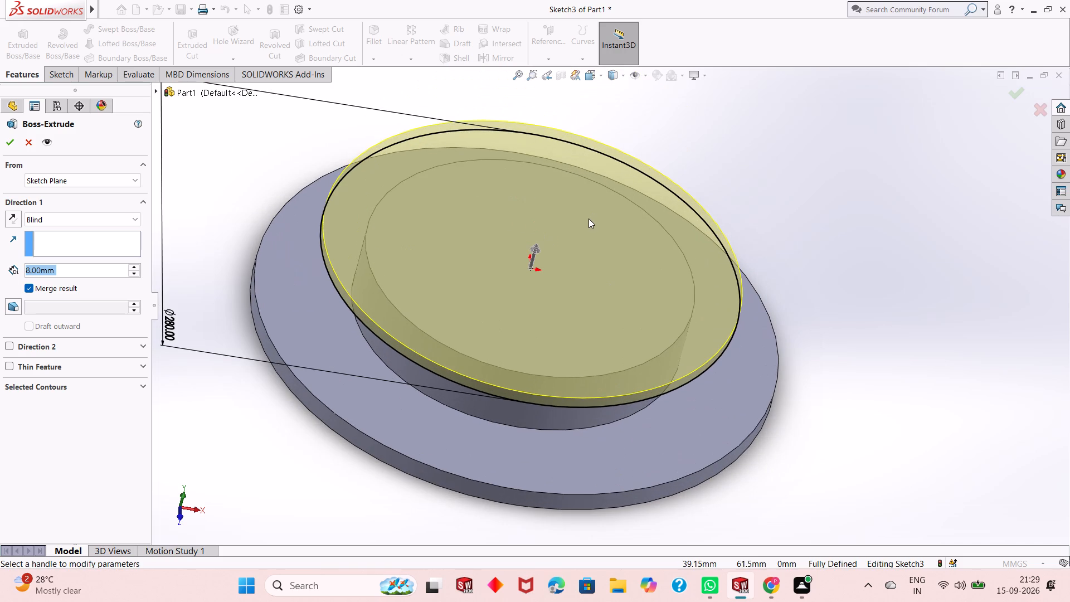
{"action": "type", "text": "11"}
{"action": "key", "text": "Return"}
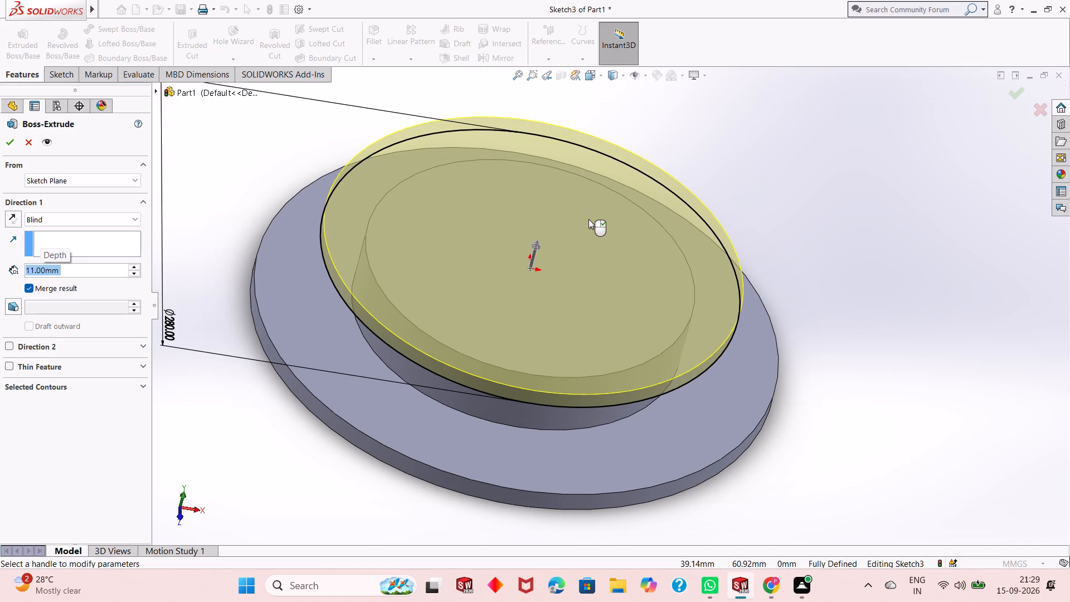
{"action": "left_click", "coordinate": [5, 143]}
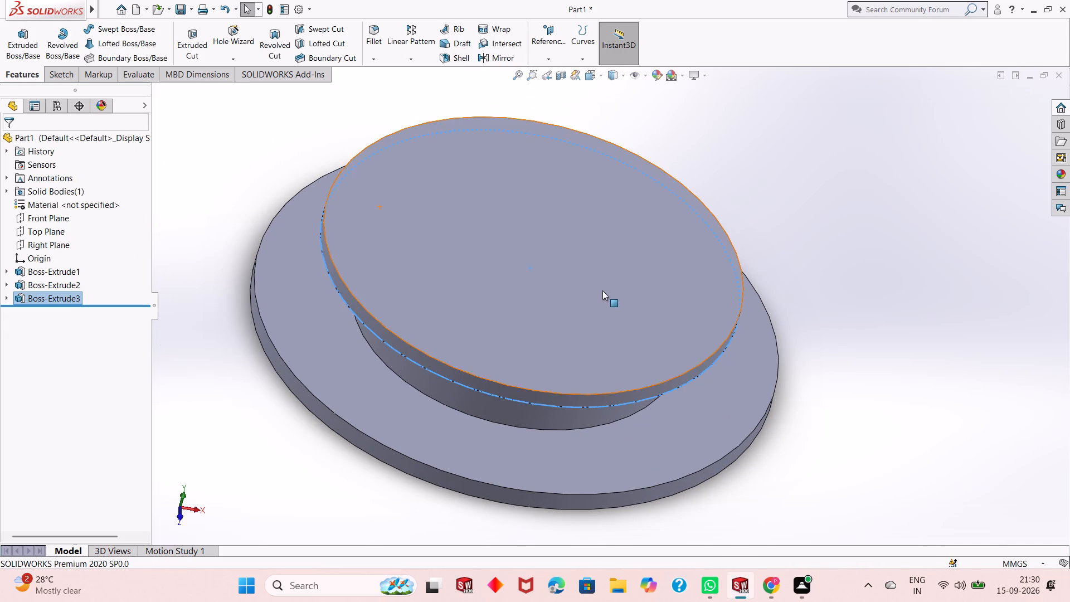
Edit the top disc's boss extrusion and set its depth to 8 mm.
{"action": "middle_click_drag", "start_coordinate": [605, 291], "coordinate": [631, 231]}
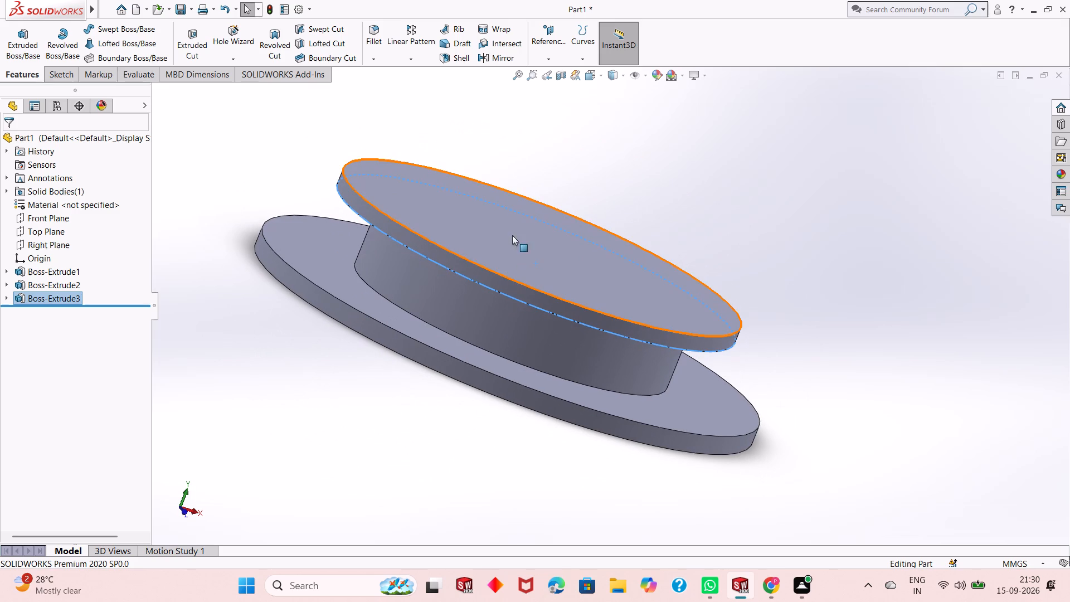
{"action": "left_click", "coordinate": [57, 295]}
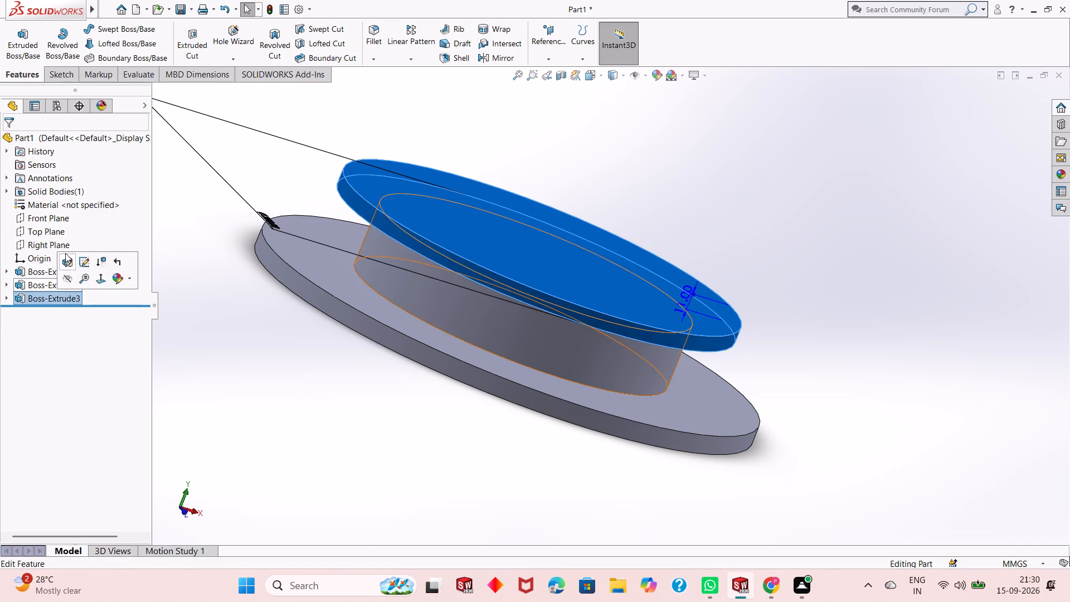
{"action": "left_click", "coordinate": [65, 253]}
{"action": "left_click", "coordinate": [61, 294]}
{"action": "left_click", "coordinate": [66, 268]}
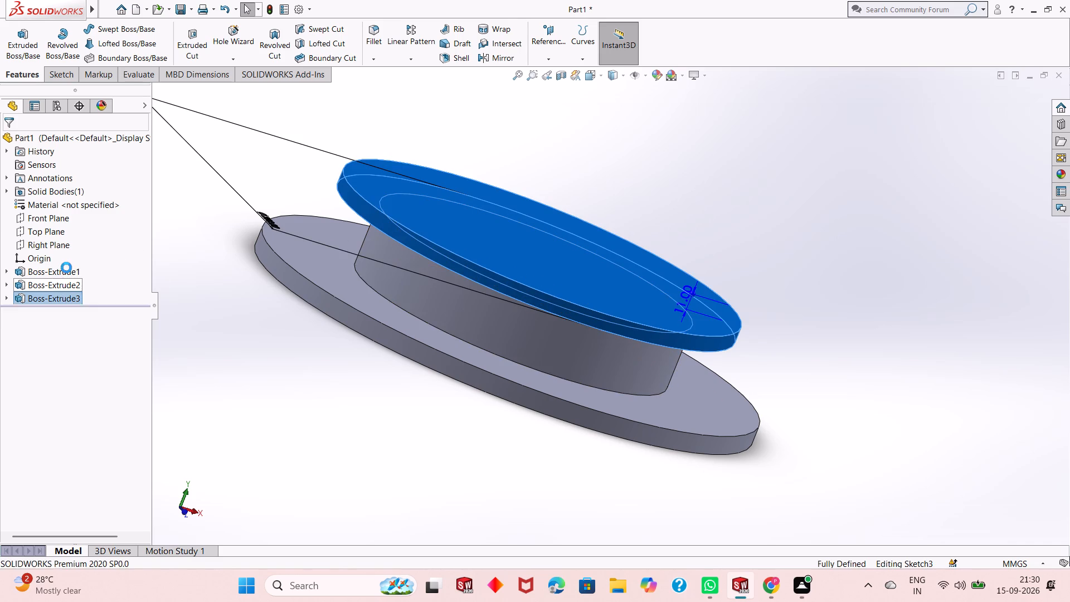
{"action": "key", "text": "8"}
{"action": "key", "text": "Return"}
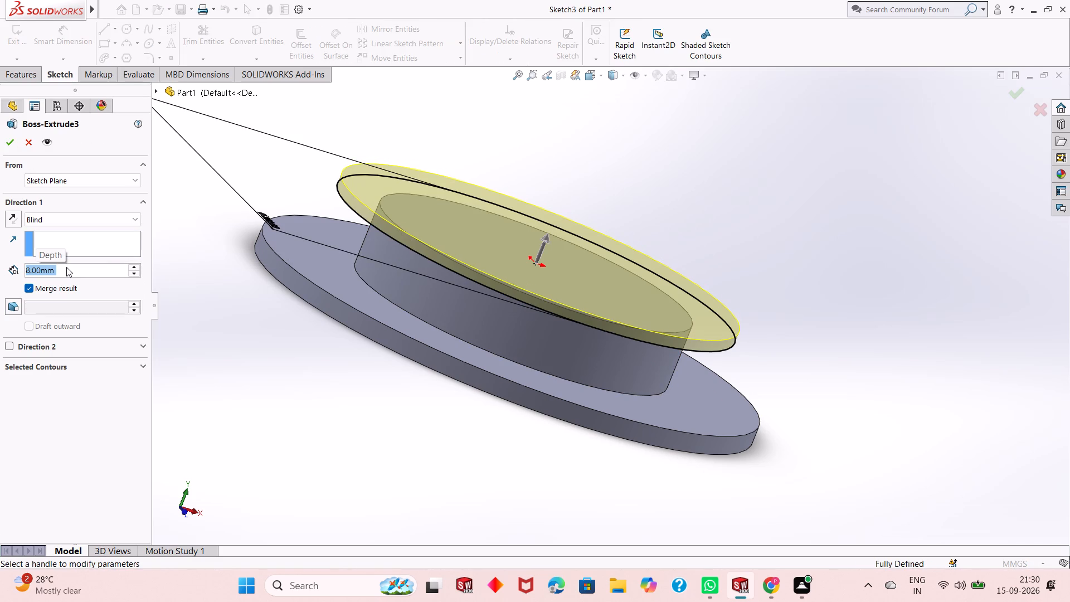
{"action": "left_click", "coordinate": [4, 141]}
{"action": "key", "text": "Escape"}
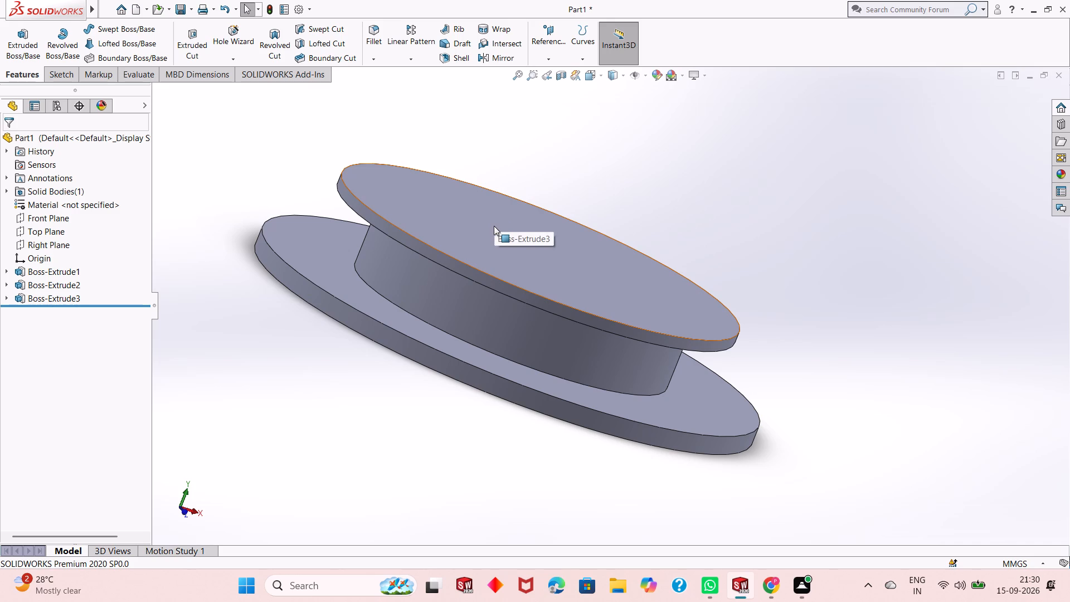
Sketch a circle centred on the origin with a radius of about 74 mm on the top disc's upper face.
{"action": "left_click", "coordinate": [575, 262]}
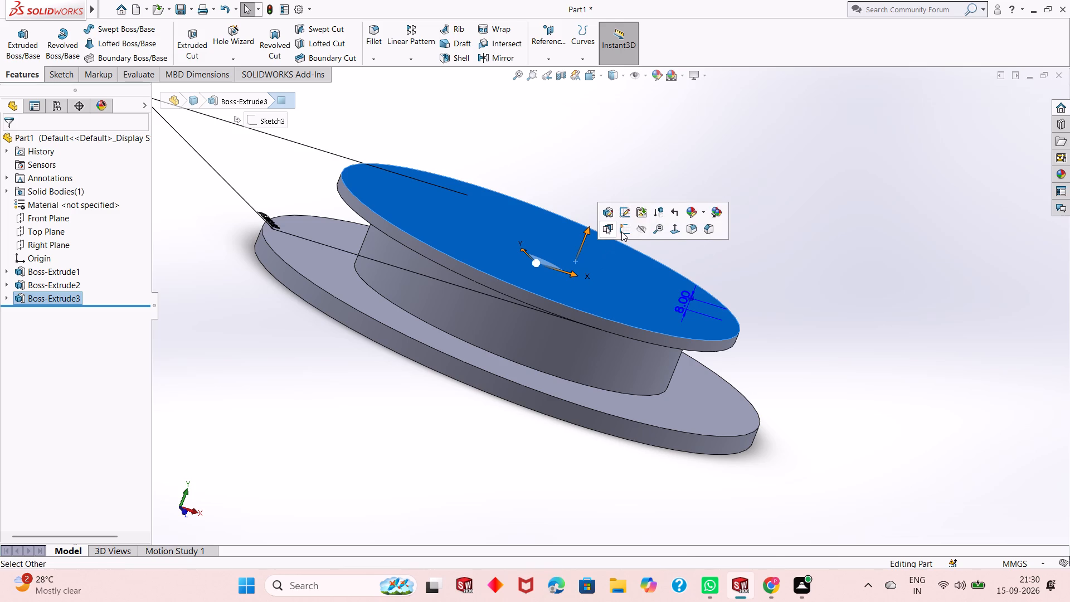
{"action": "left_click", "coordinate": [621, 231]}
{"action": "key", "text": "ctrl+8"}
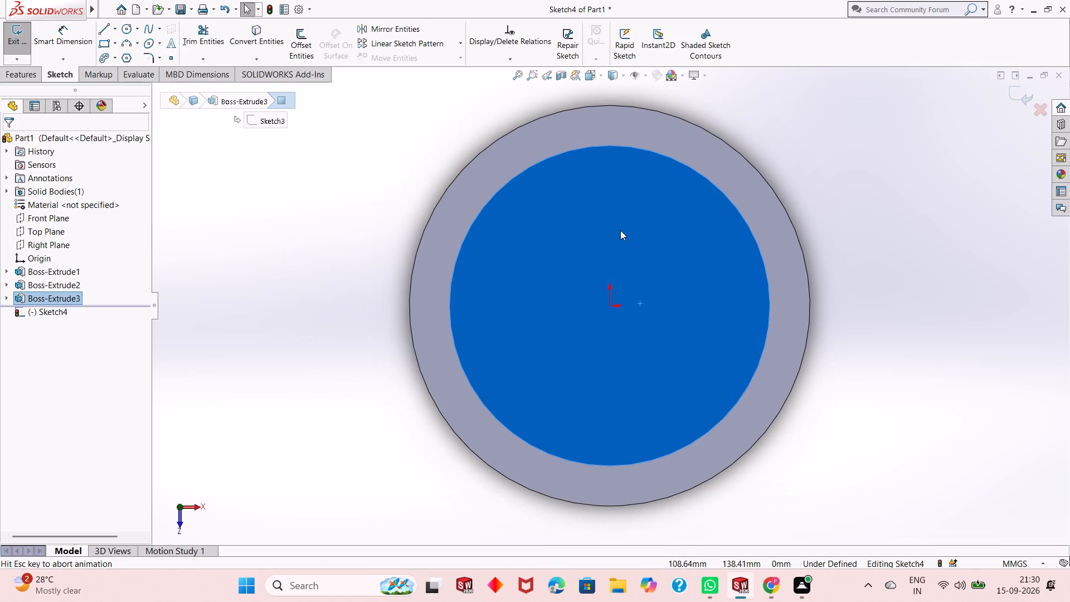
{"action": "left_click", "coordinate": [121, 30]}
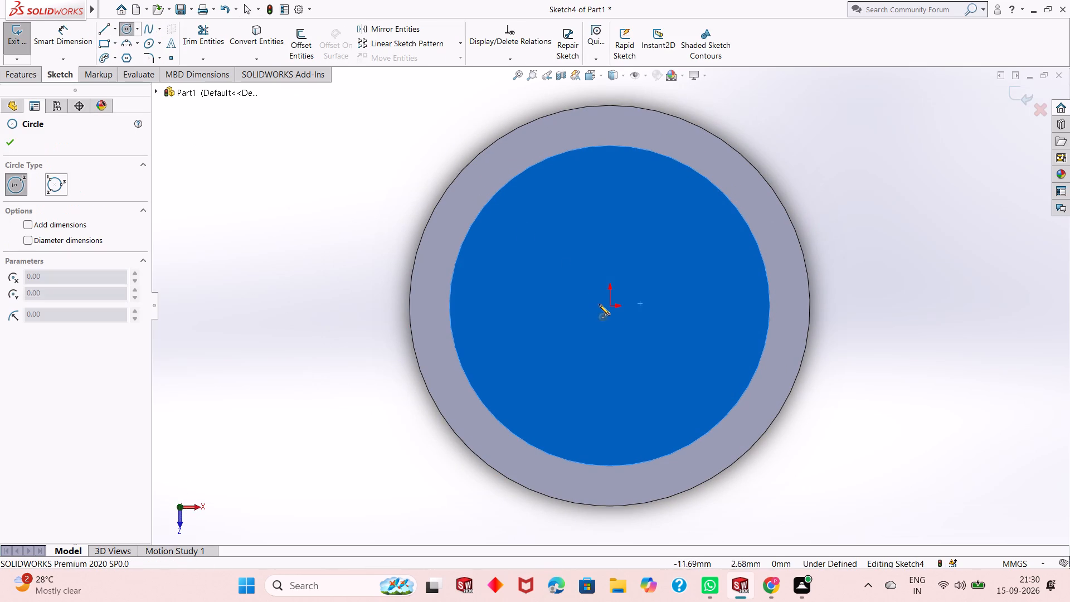
{"action": "left_click", "coordinate": [611, 307]}
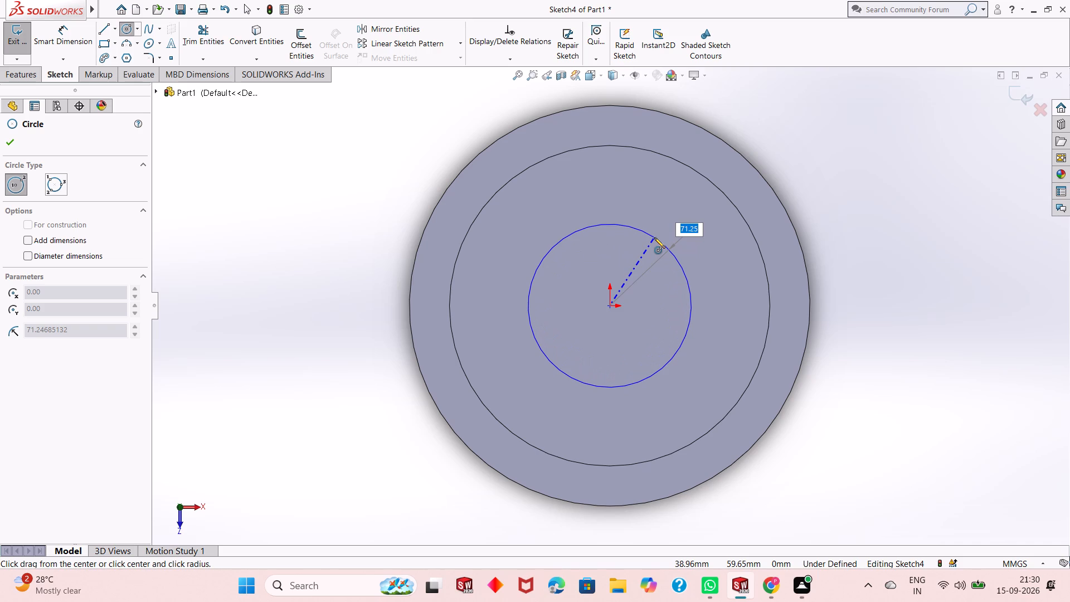
{"action": "left_click", "coordinate": [654, 234]}
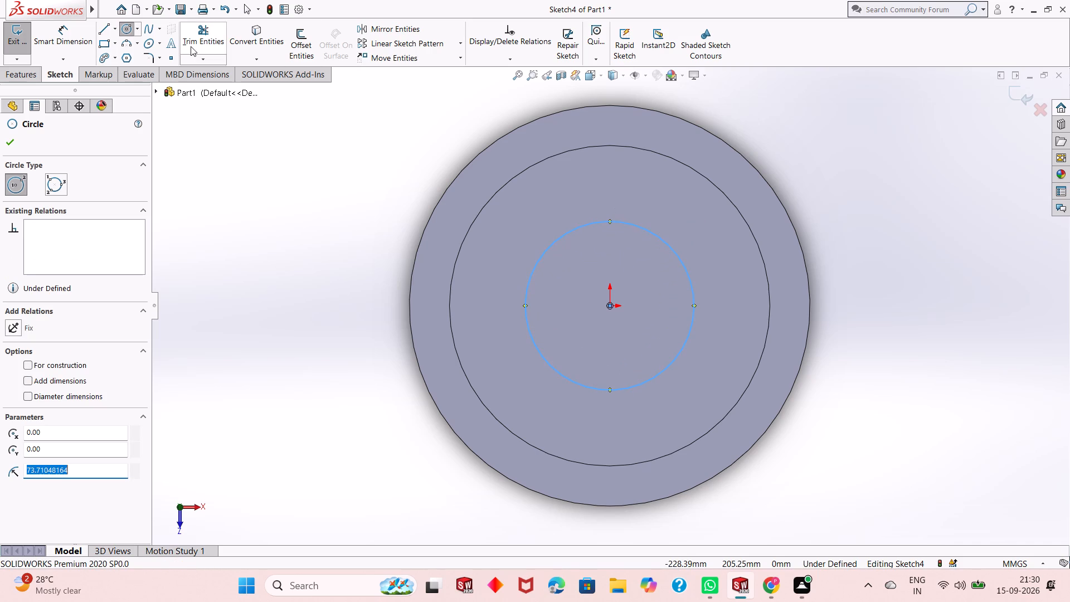
Dimension the new circle on the top disc's face with a diameter of 220 mm.
{"action": "left_click", "coordinate": [70, 50]}
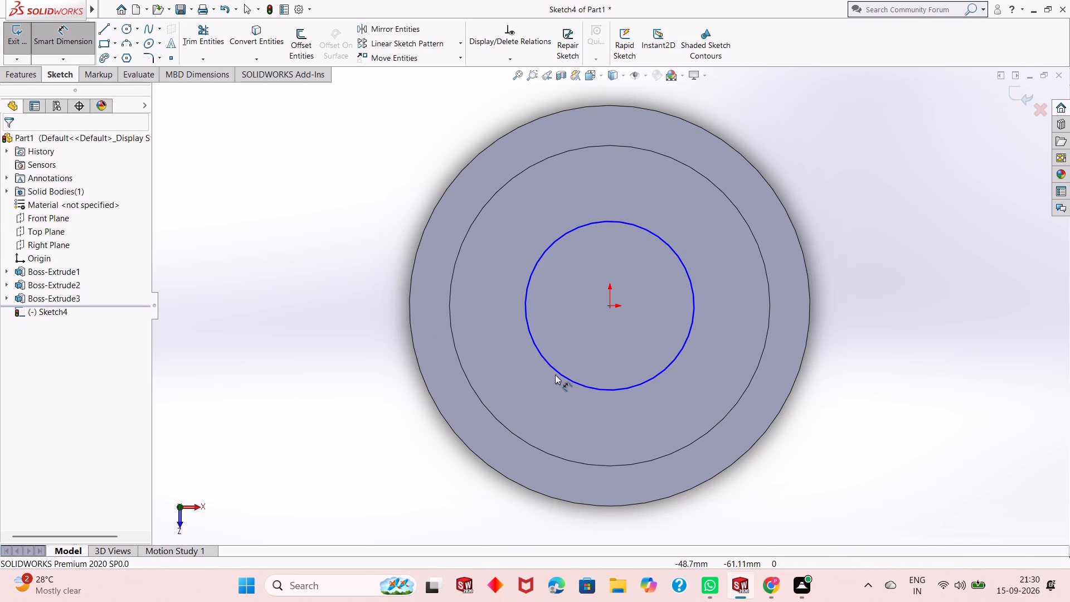
{"action": "left_click", "coordinate": [556, 371]}
{"action": "left_click", "coordinate": [320, 482]}
{"action": "type", "text": "220"}
{"action": "key", "text": "Return"}
{"action": "right_click", "coordinate": [320, 482]}
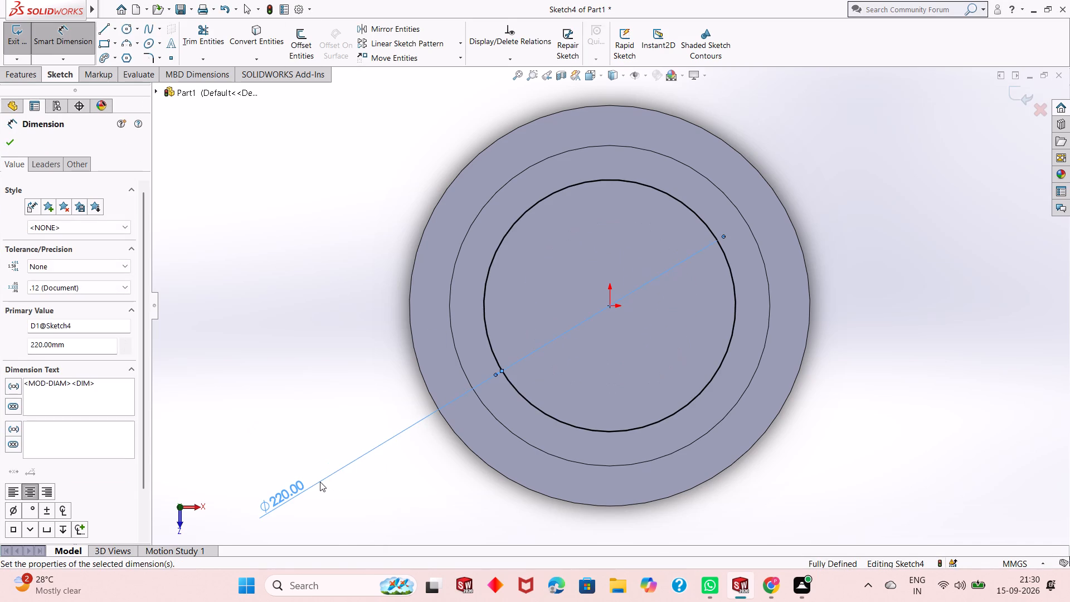
{"action": "left_click", "coordinate": [360, 481]}
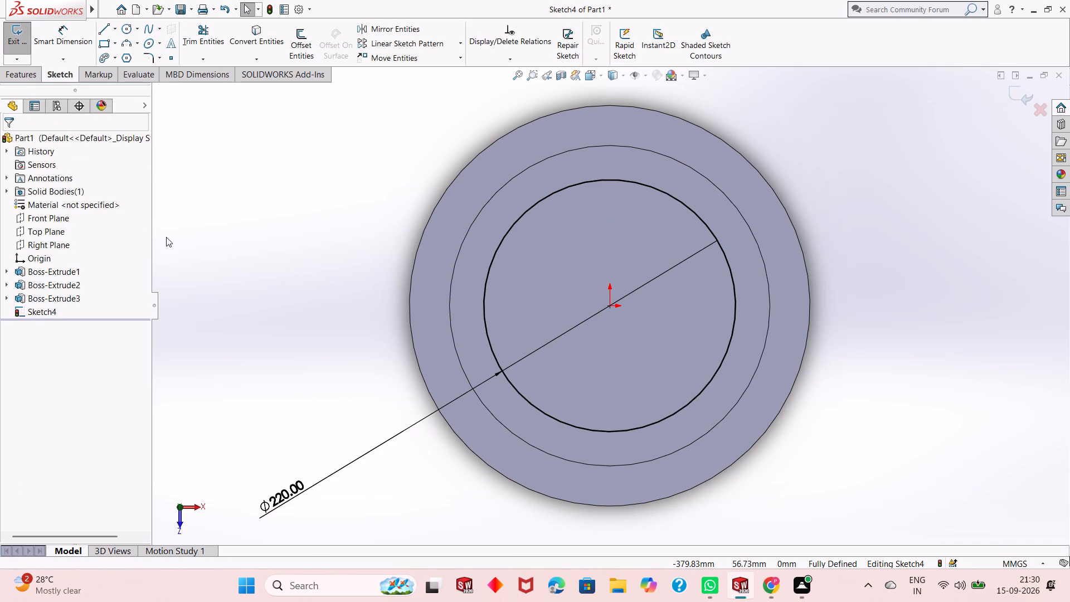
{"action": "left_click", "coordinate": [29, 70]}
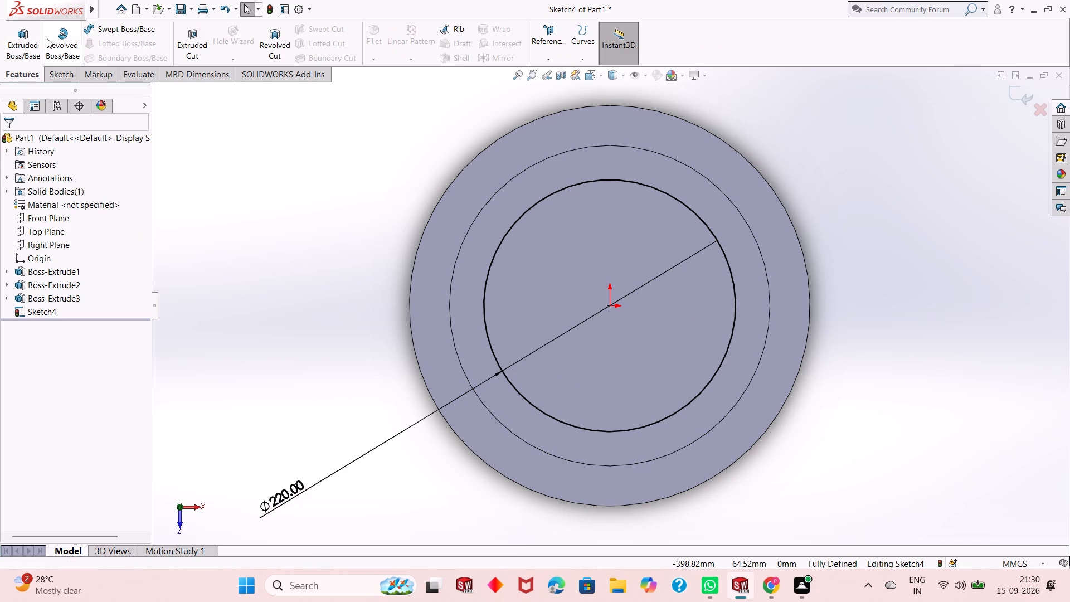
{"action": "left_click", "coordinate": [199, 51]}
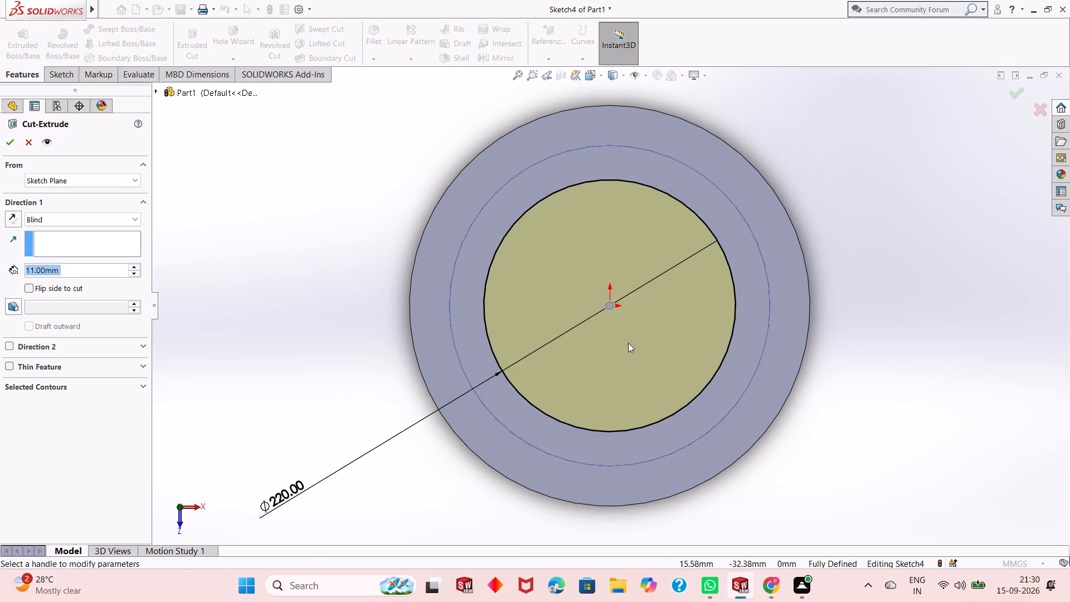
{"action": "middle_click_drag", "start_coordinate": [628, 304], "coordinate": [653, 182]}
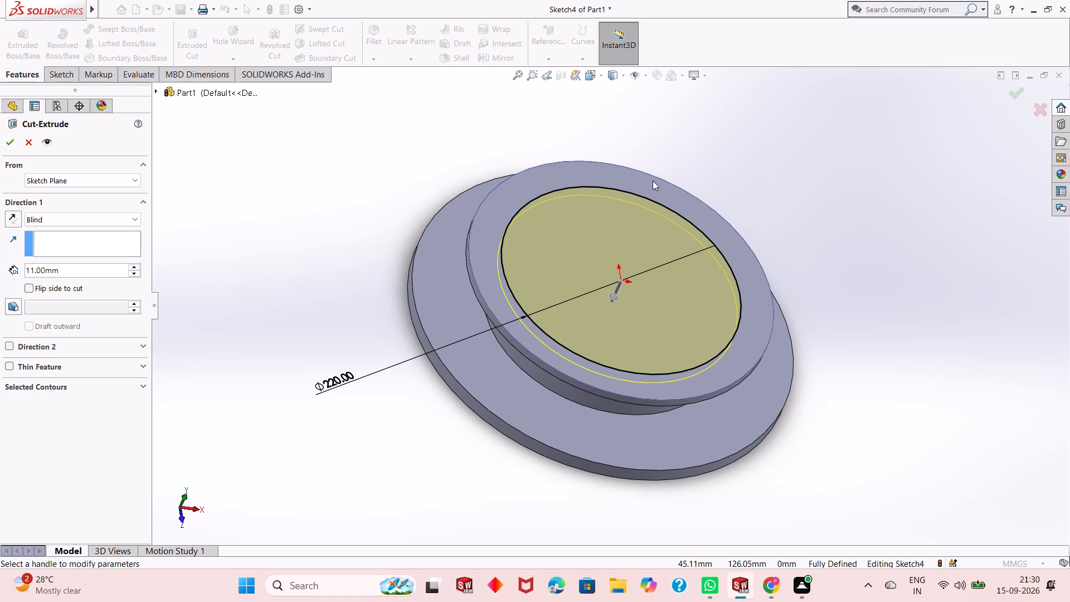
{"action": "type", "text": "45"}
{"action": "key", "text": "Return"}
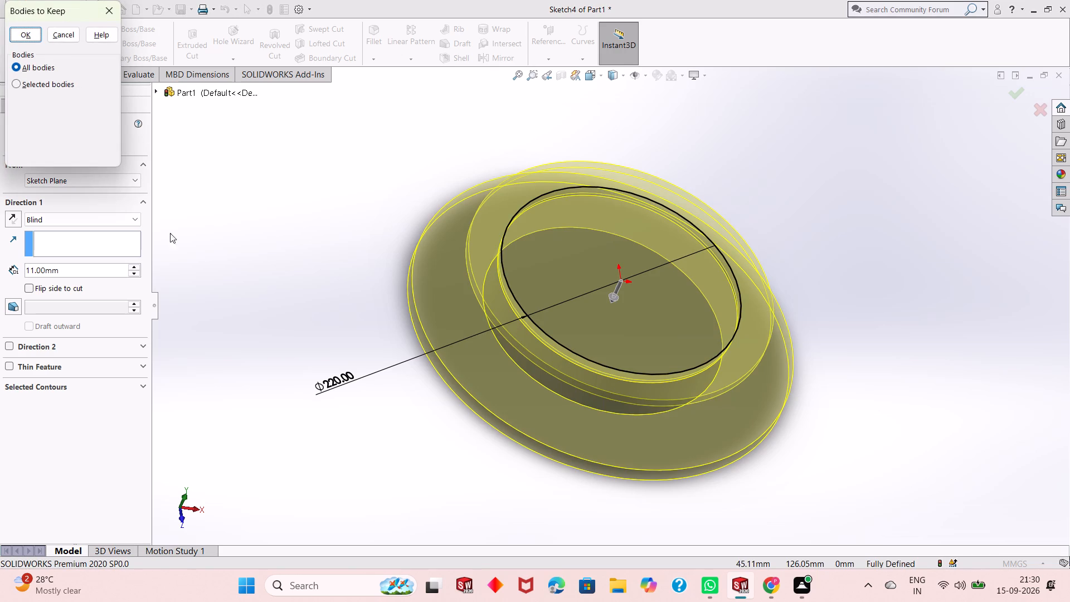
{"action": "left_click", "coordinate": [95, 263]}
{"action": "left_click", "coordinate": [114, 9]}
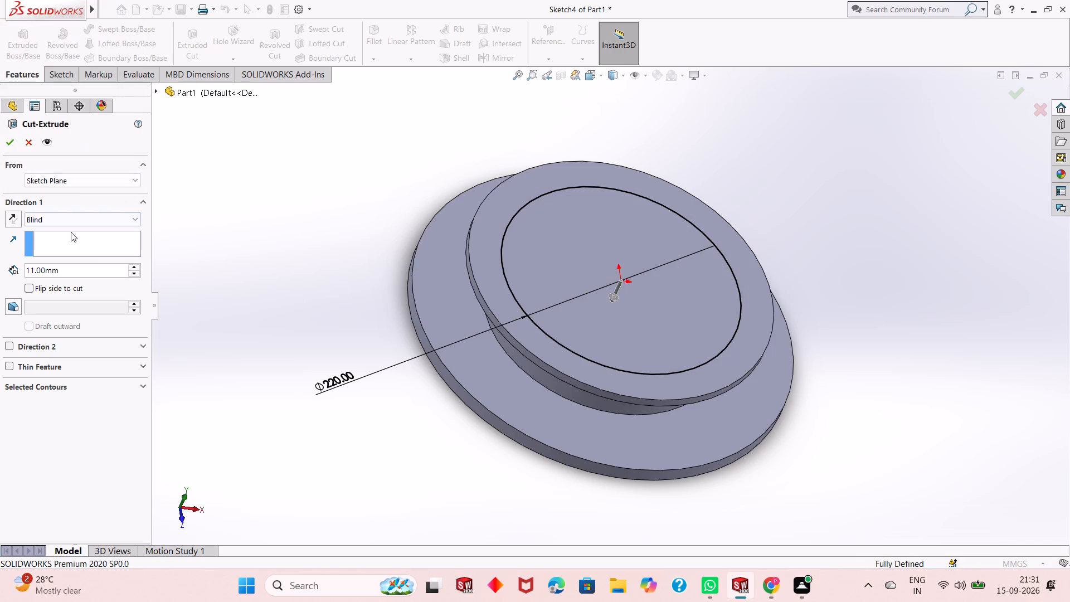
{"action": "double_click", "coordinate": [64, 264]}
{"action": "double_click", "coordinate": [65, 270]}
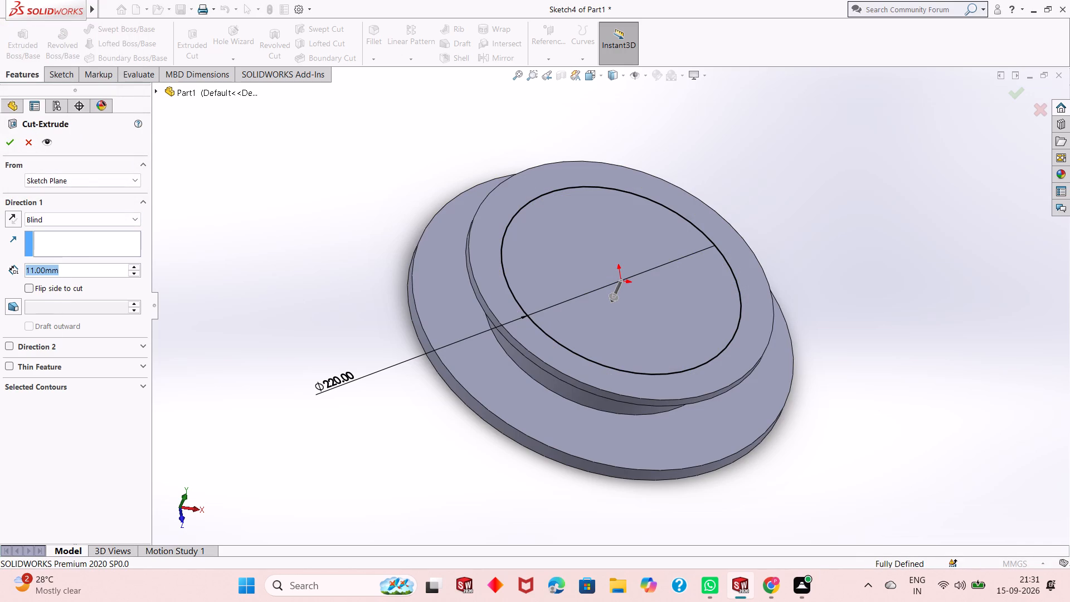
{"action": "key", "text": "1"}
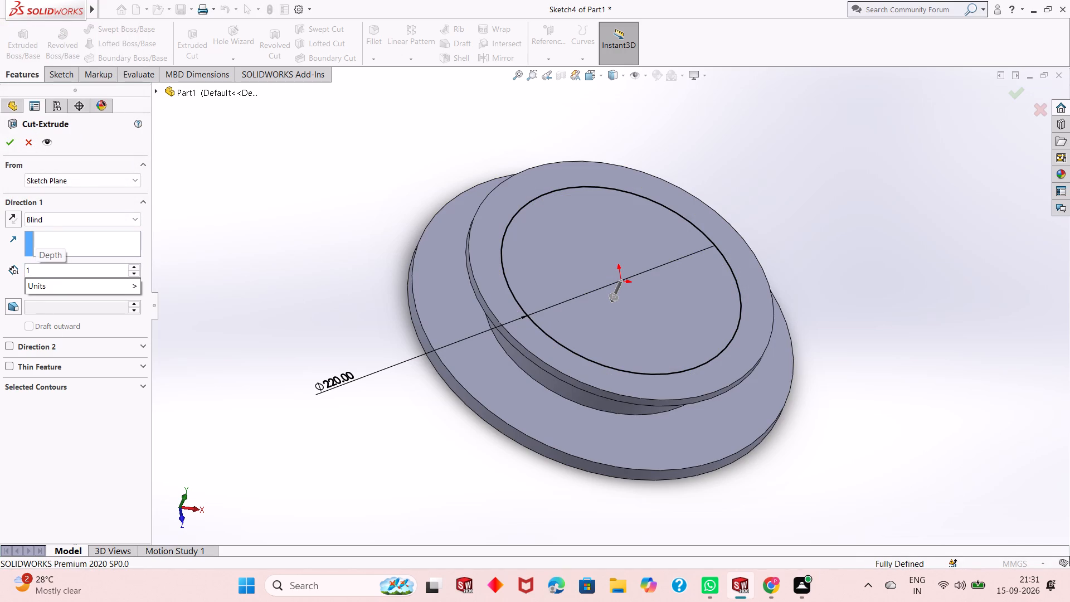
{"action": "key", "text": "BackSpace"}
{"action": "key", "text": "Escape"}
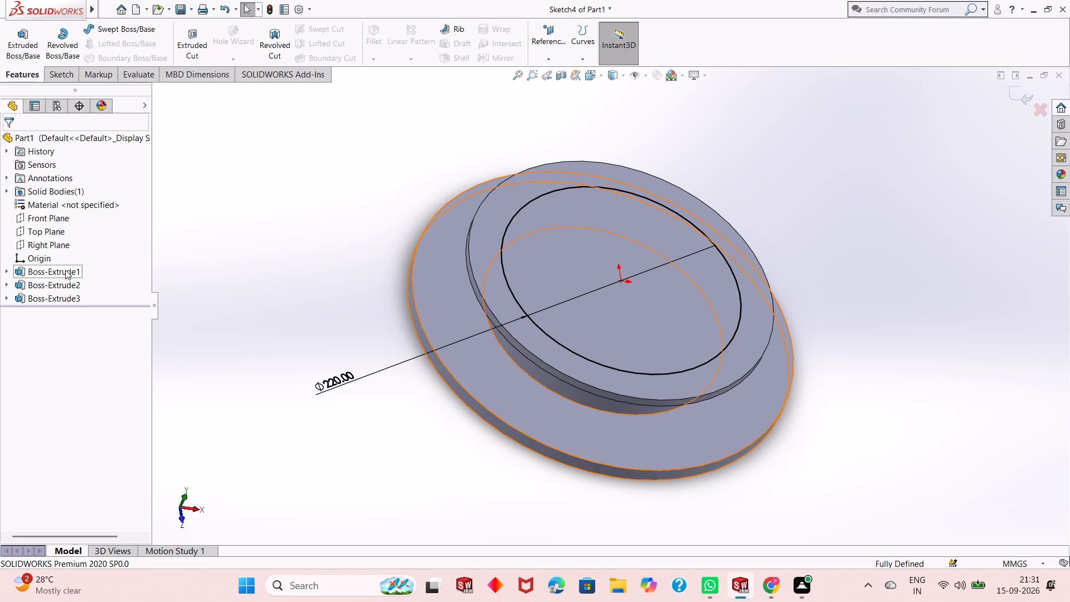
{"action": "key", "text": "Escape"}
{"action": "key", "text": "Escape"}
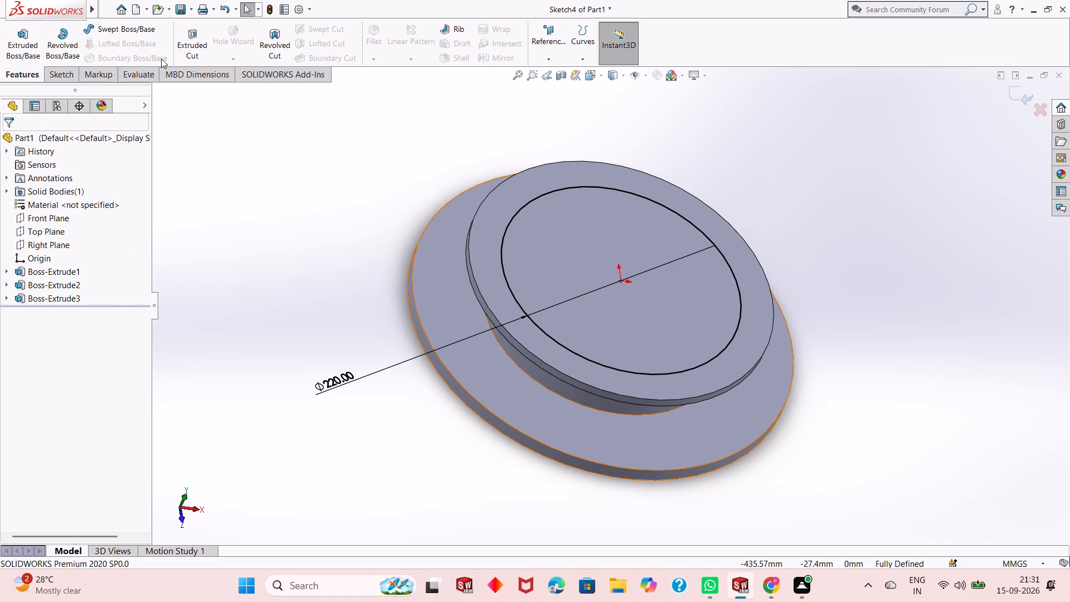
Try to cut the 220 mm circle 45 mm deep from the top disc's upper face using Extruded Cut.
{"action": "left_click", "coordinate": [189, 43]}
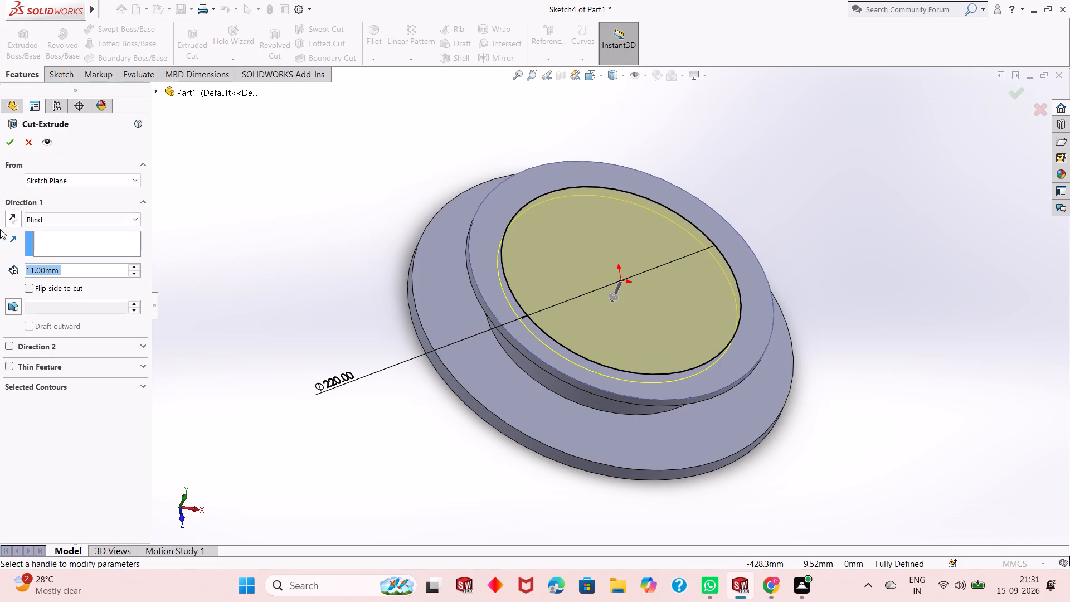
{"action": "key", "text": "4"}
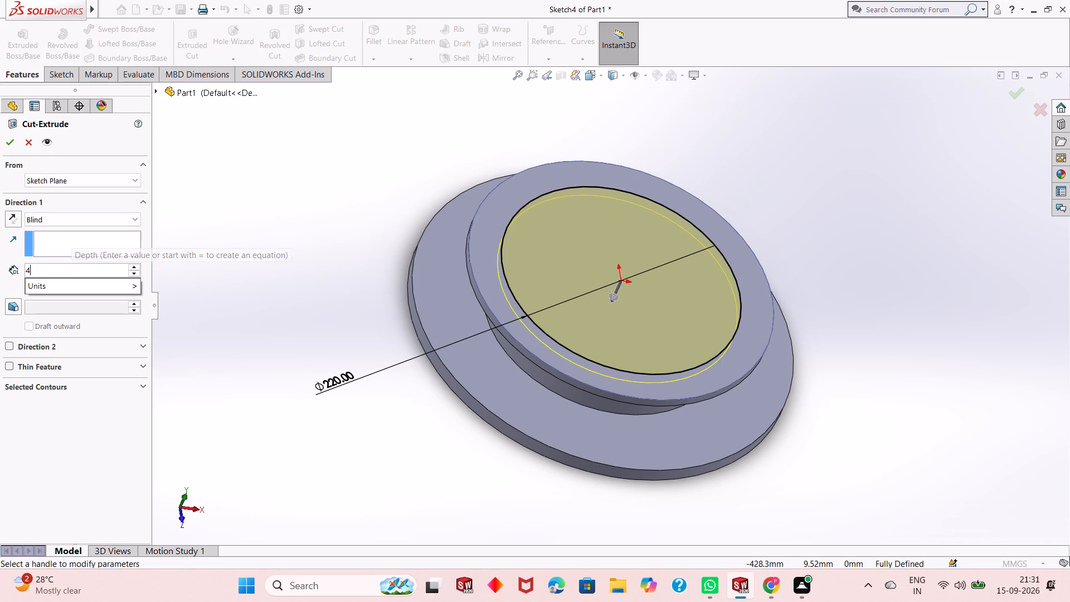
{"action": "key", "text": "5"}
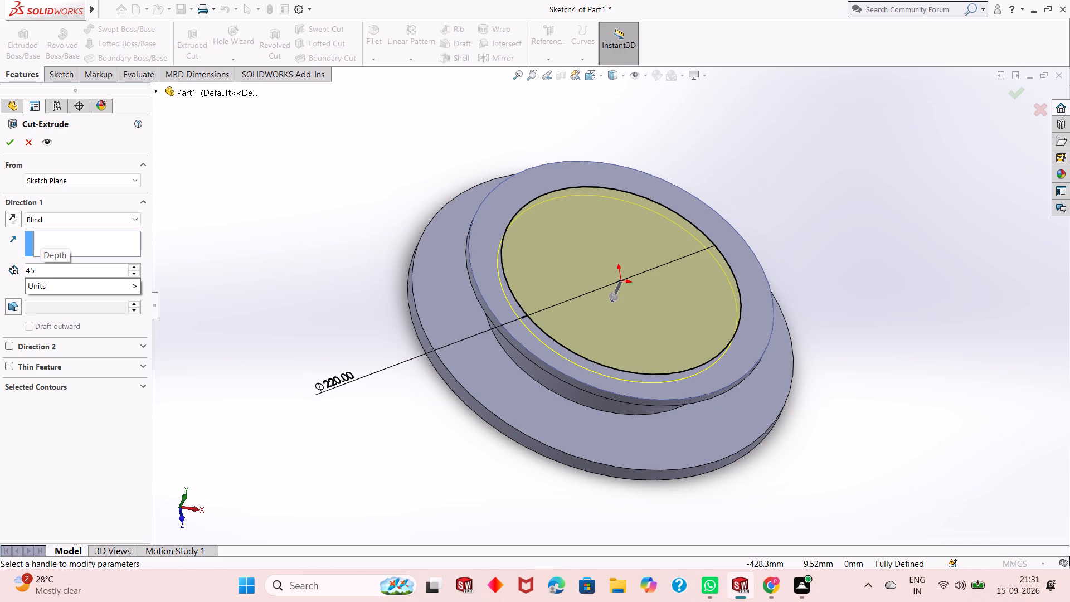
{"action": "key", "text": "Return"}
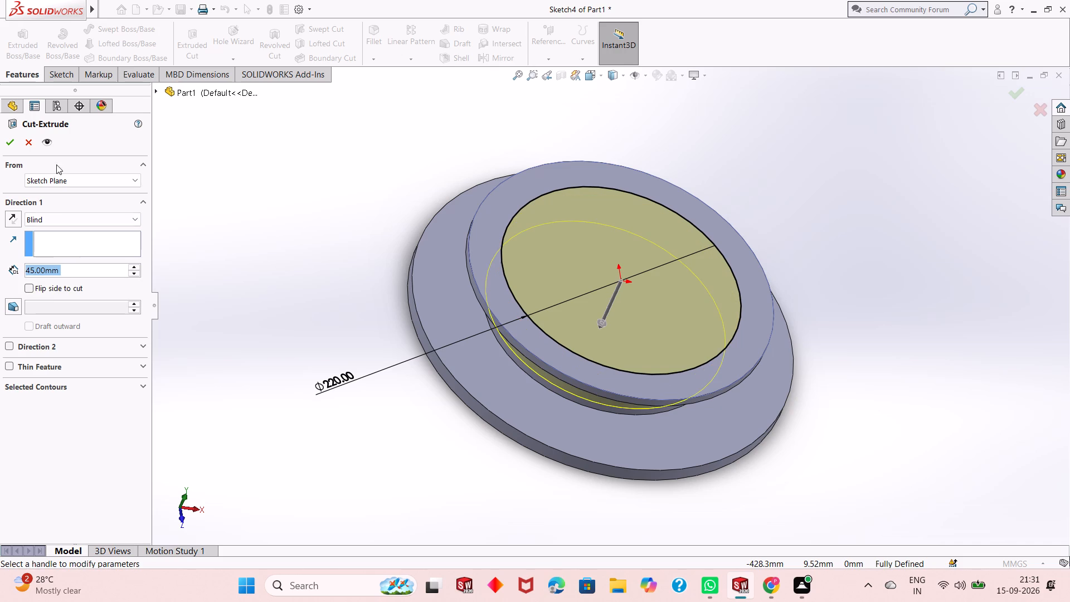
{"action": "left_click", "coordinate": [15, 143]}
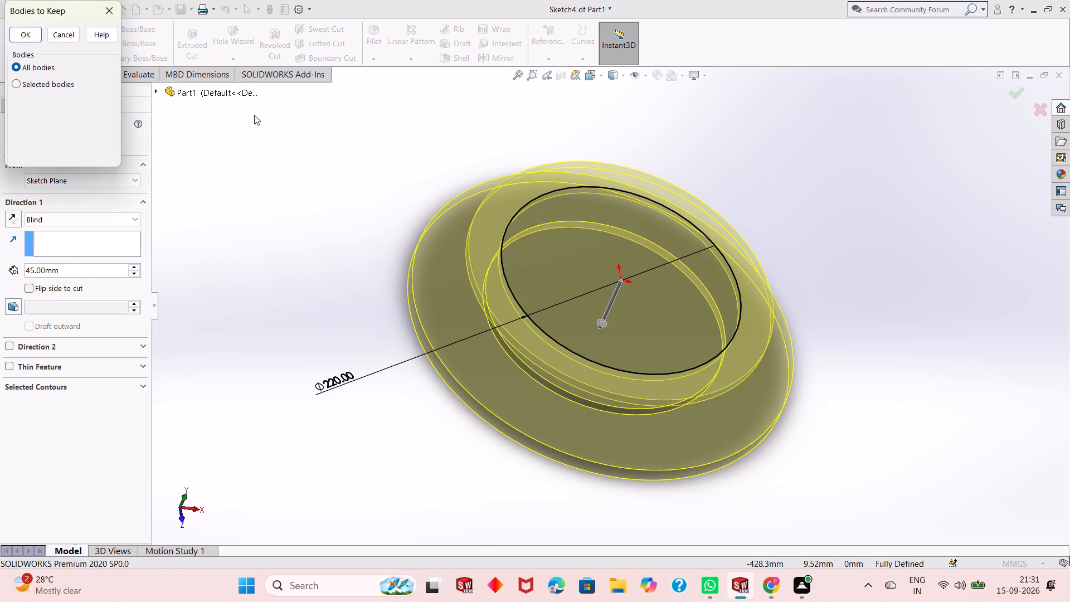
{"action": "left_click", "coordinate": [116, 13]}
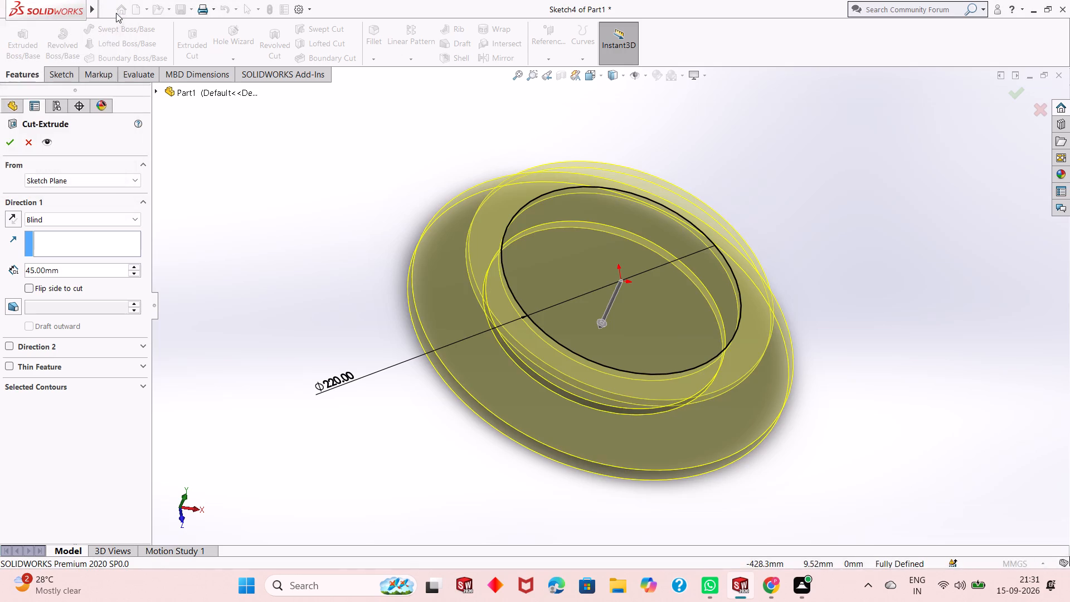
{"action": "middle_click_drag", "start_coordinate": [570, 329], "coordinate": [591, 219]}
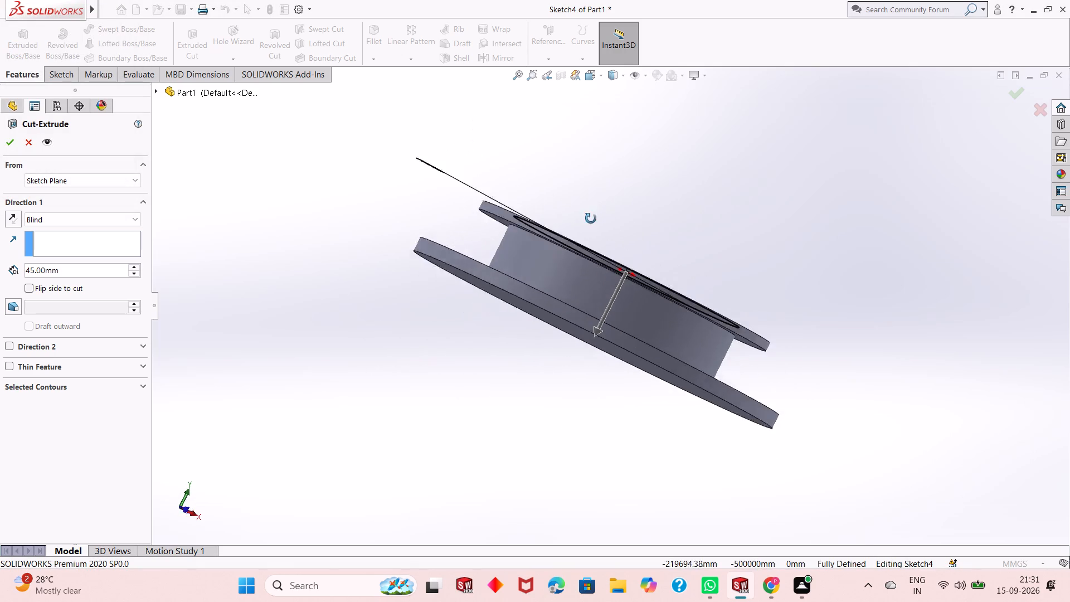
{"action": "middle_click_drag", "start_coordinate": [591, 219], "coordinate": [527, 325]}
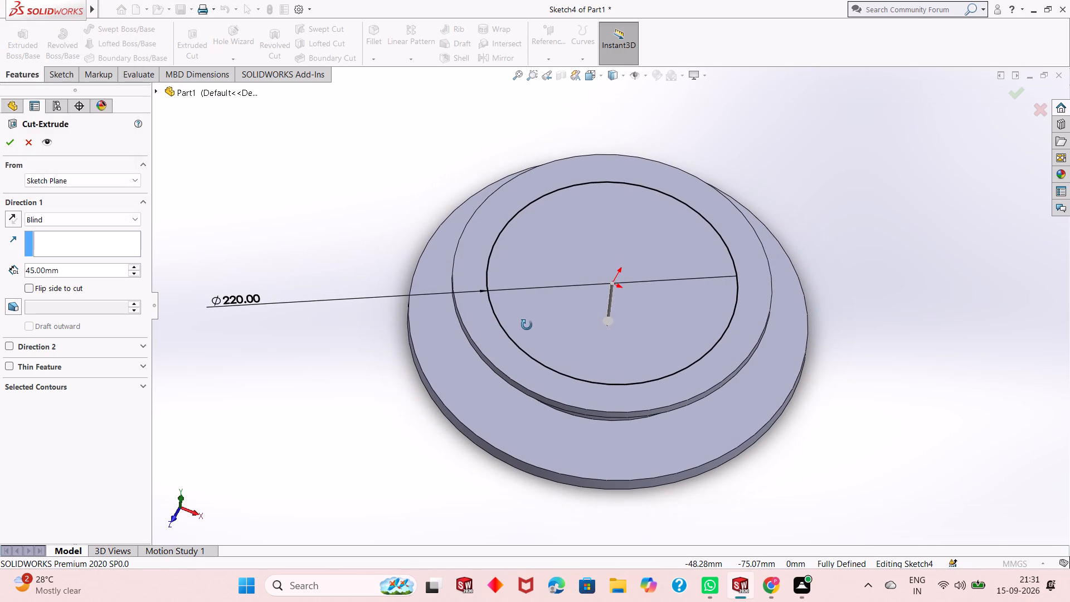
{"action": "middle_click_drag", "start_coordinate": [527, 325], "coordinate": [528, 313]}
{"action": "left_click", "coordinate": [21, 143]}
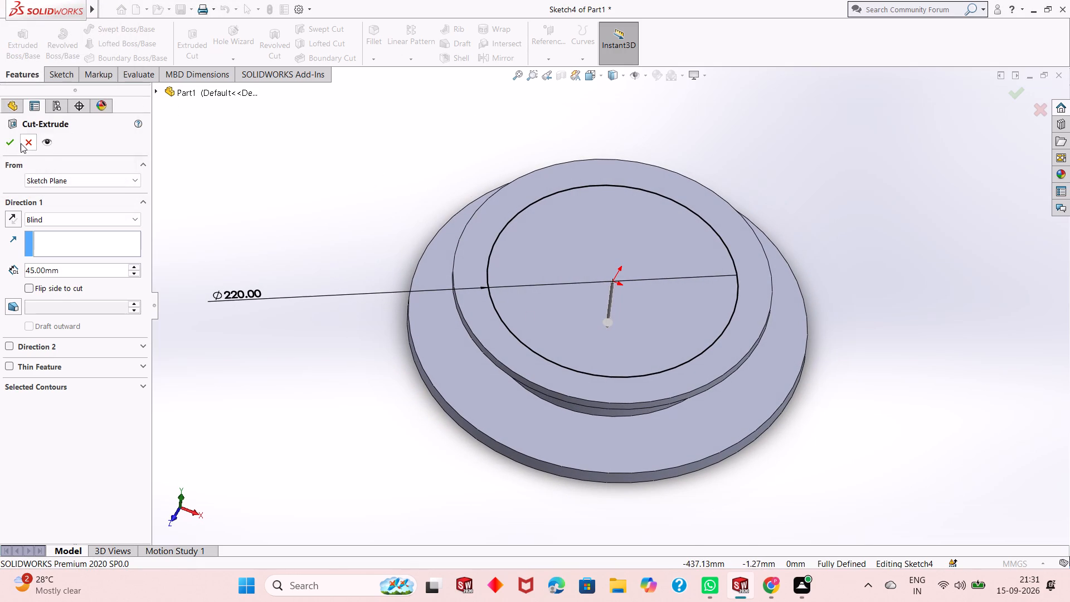
Set up an Extruded Cut of the 220 mm circle with a Through All end condition from the top disc's face.
{"action": "left_click", "coordinate": [194, 49]}
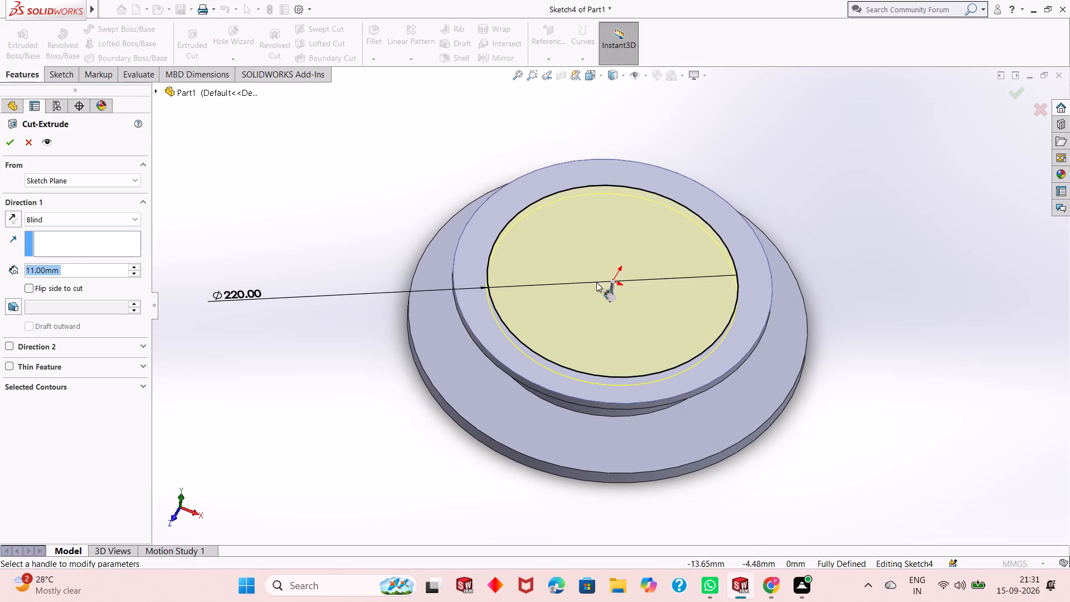
{"action": "middle_click_drag", "start_coordinate": [588, 312], "coordinate": [614, 224]}
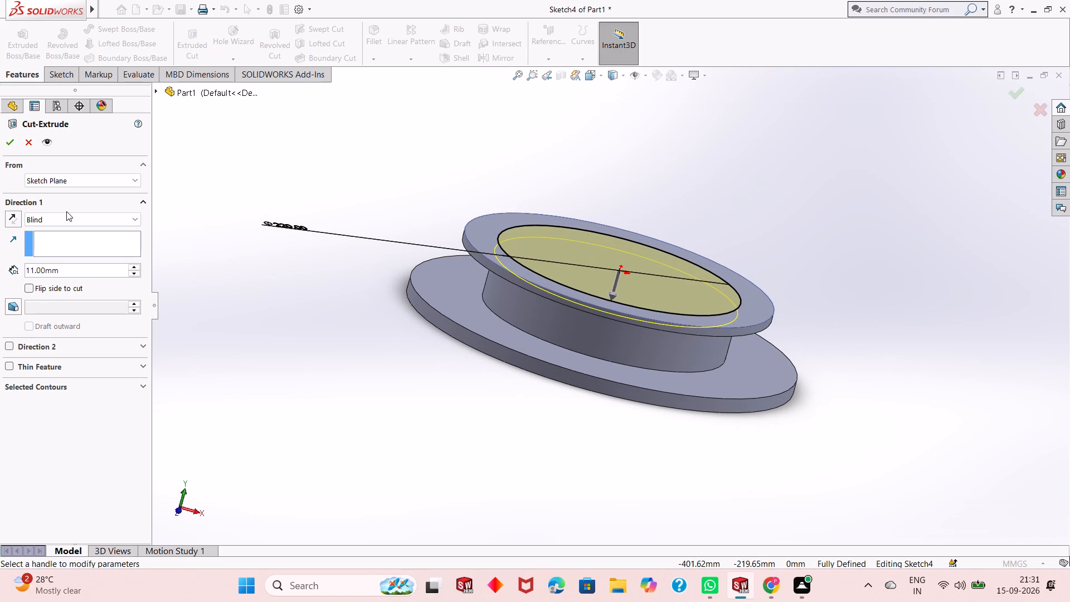
{"action": "left_click", "coordinate": [61, 216]}
{"action": "left_click", "coordinate": [75, 240]}
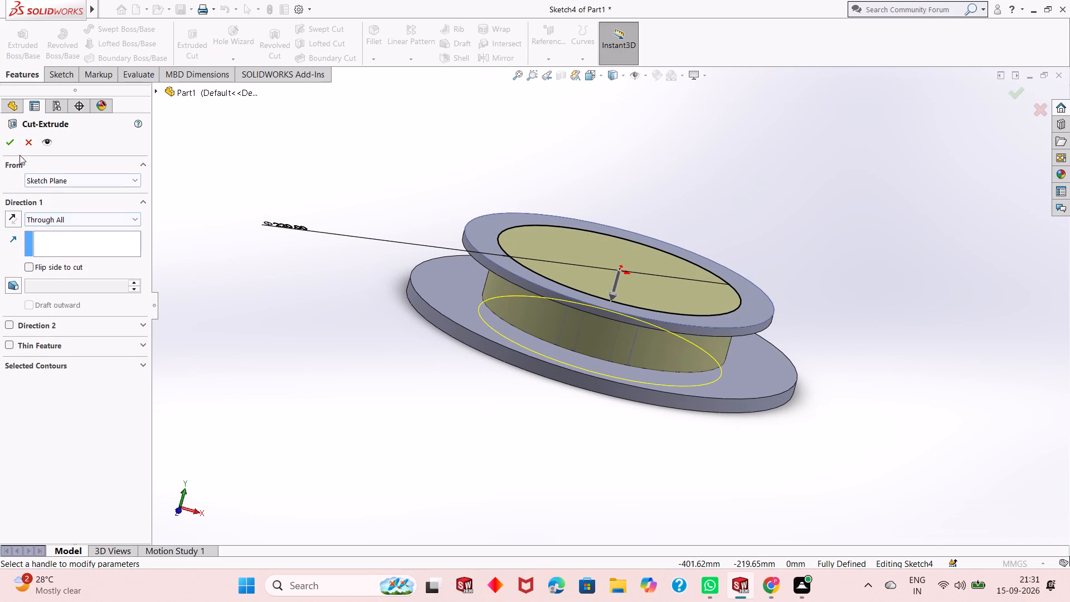
{"action": "left_click", "coordinate": [10, 145]}
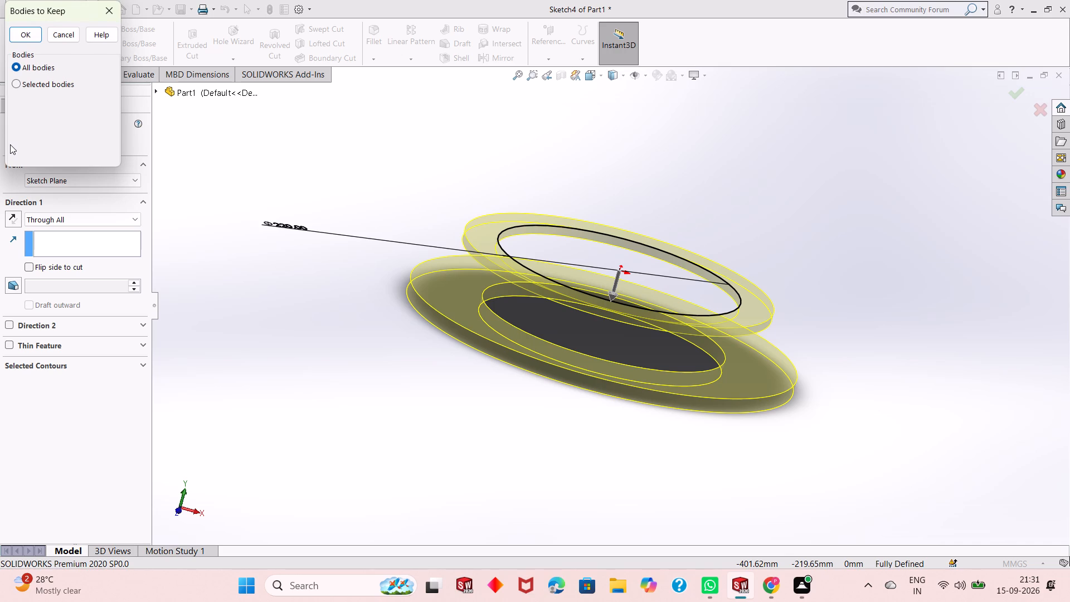
{"action": "key", "text": "Escape"}
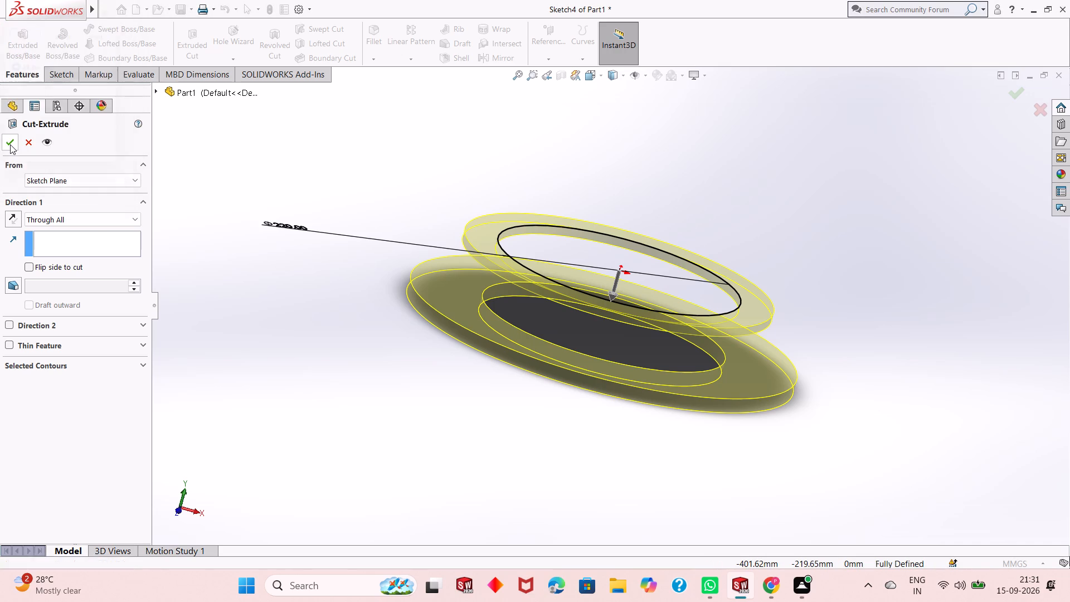
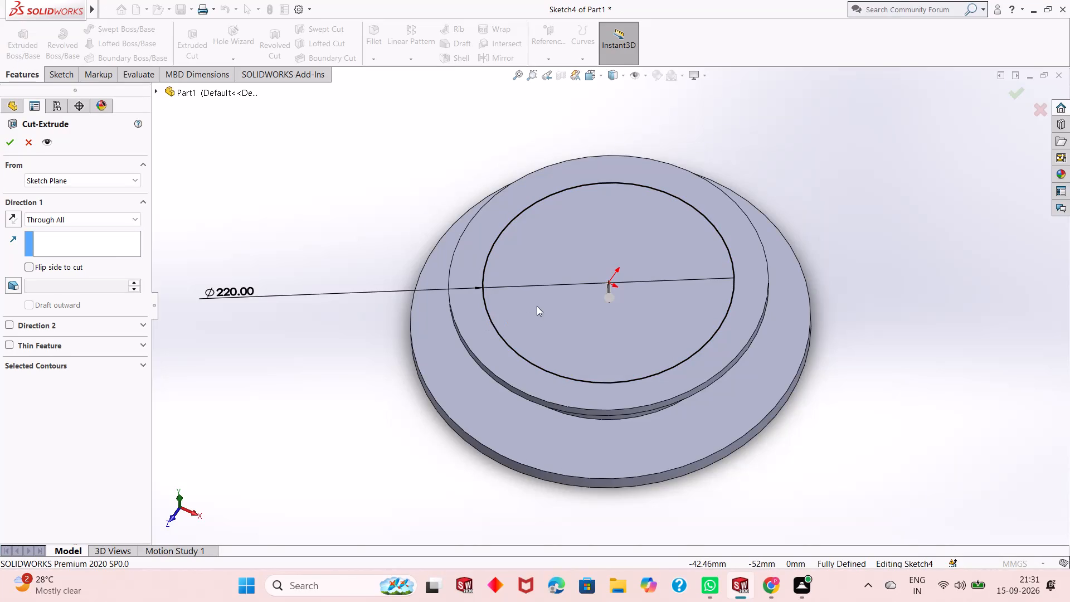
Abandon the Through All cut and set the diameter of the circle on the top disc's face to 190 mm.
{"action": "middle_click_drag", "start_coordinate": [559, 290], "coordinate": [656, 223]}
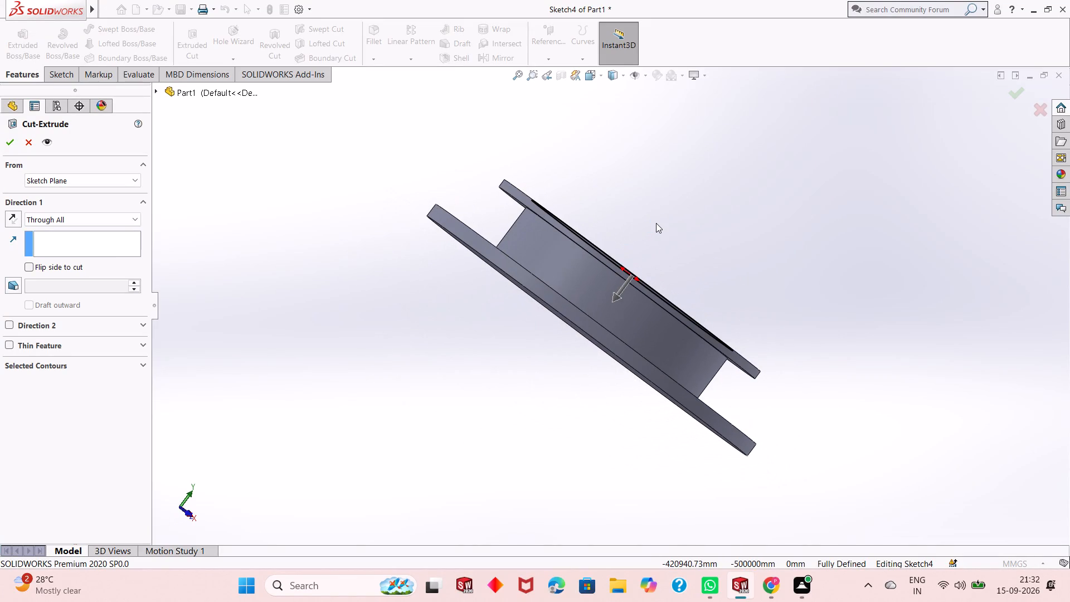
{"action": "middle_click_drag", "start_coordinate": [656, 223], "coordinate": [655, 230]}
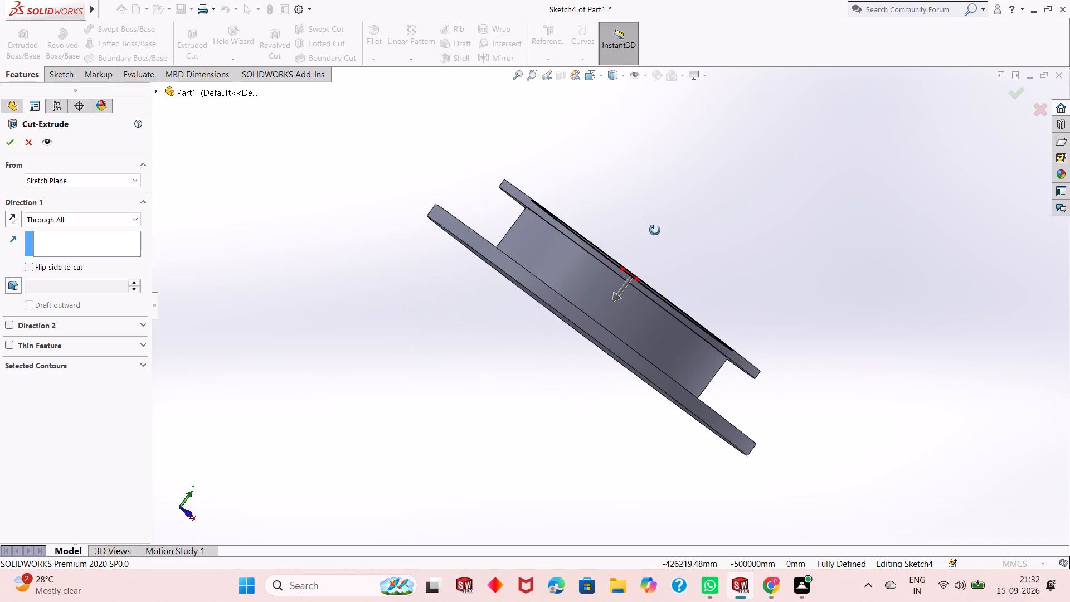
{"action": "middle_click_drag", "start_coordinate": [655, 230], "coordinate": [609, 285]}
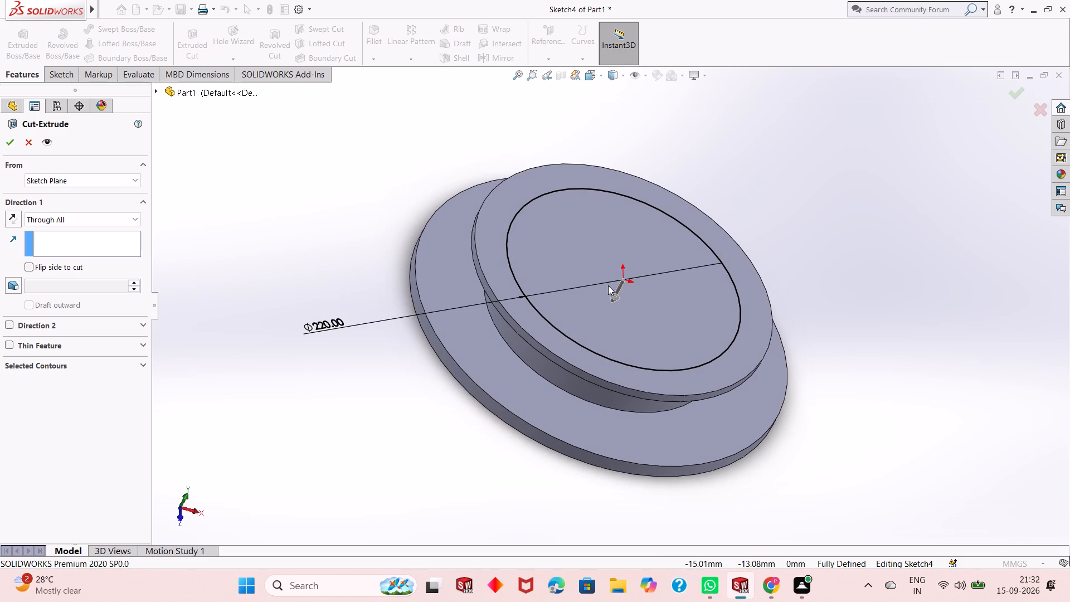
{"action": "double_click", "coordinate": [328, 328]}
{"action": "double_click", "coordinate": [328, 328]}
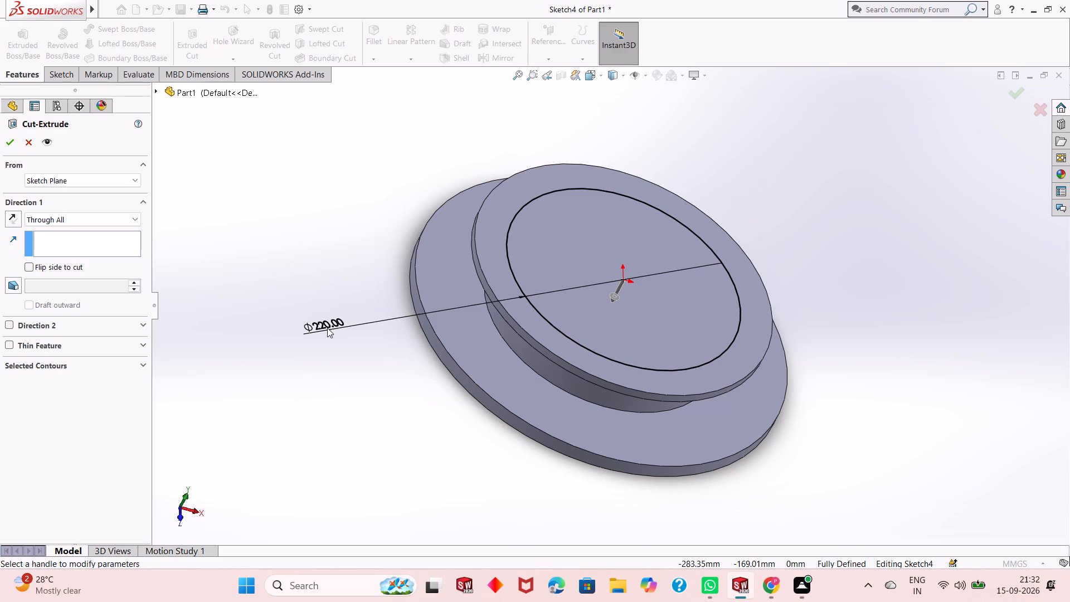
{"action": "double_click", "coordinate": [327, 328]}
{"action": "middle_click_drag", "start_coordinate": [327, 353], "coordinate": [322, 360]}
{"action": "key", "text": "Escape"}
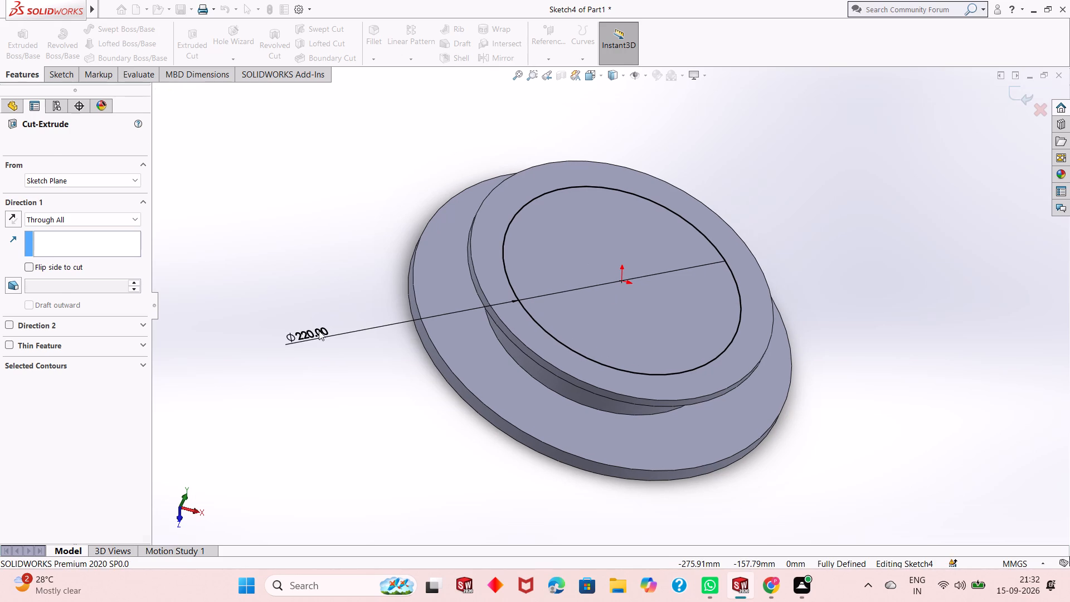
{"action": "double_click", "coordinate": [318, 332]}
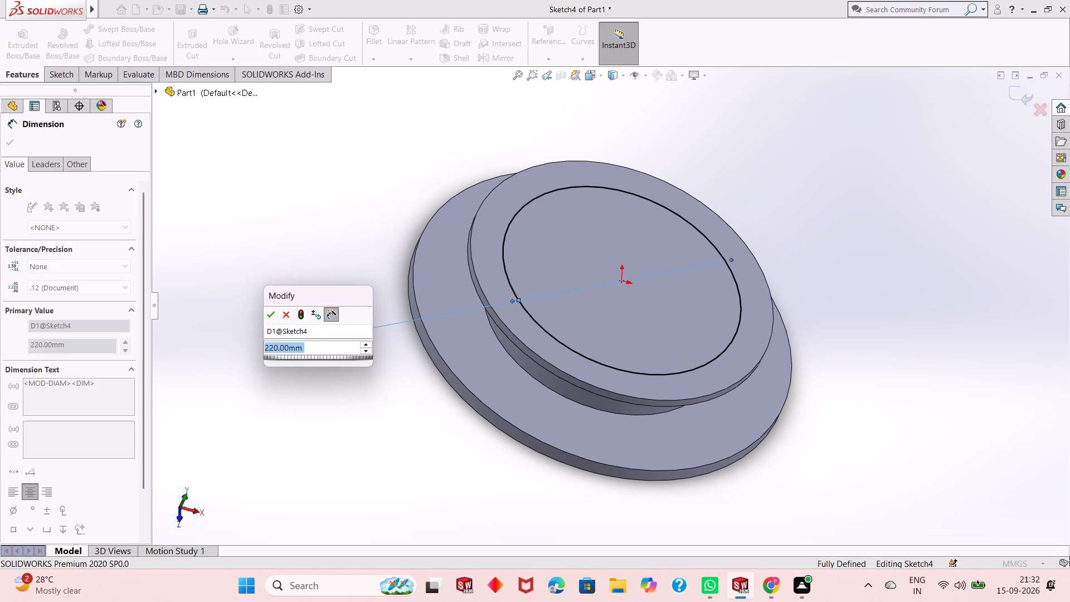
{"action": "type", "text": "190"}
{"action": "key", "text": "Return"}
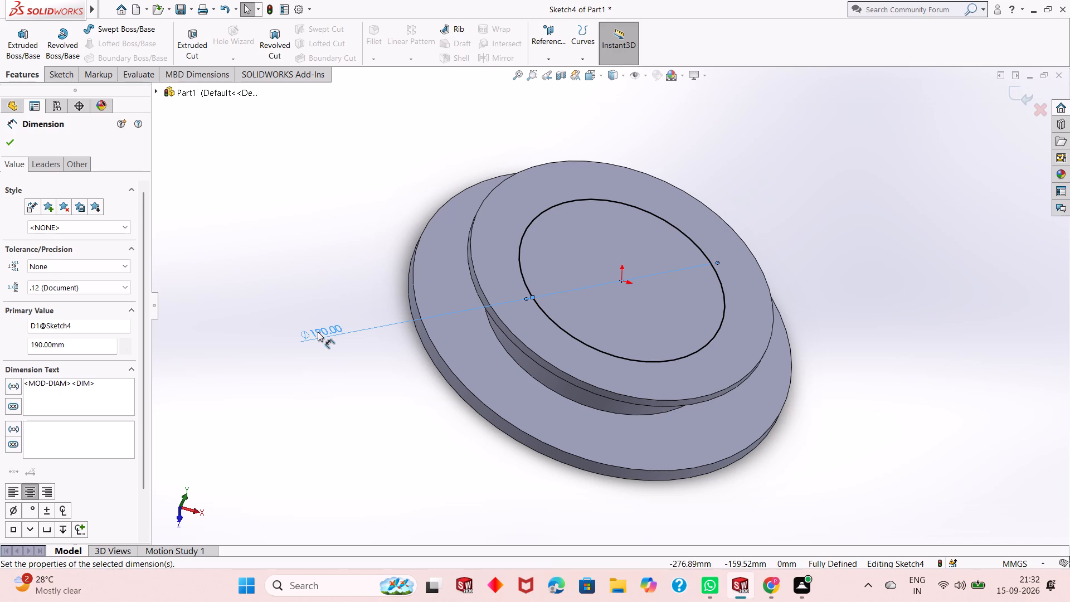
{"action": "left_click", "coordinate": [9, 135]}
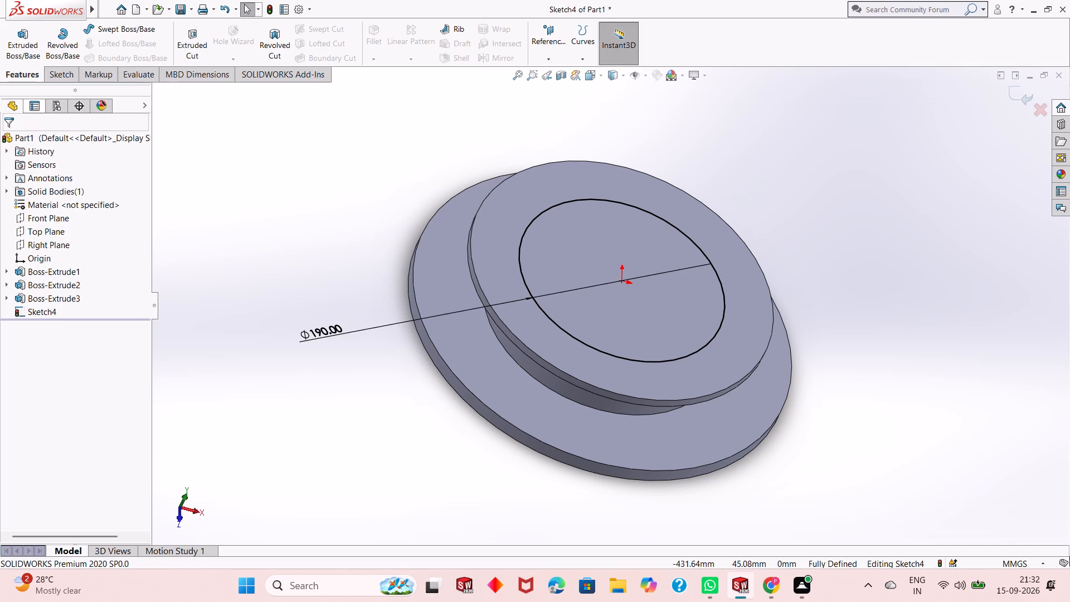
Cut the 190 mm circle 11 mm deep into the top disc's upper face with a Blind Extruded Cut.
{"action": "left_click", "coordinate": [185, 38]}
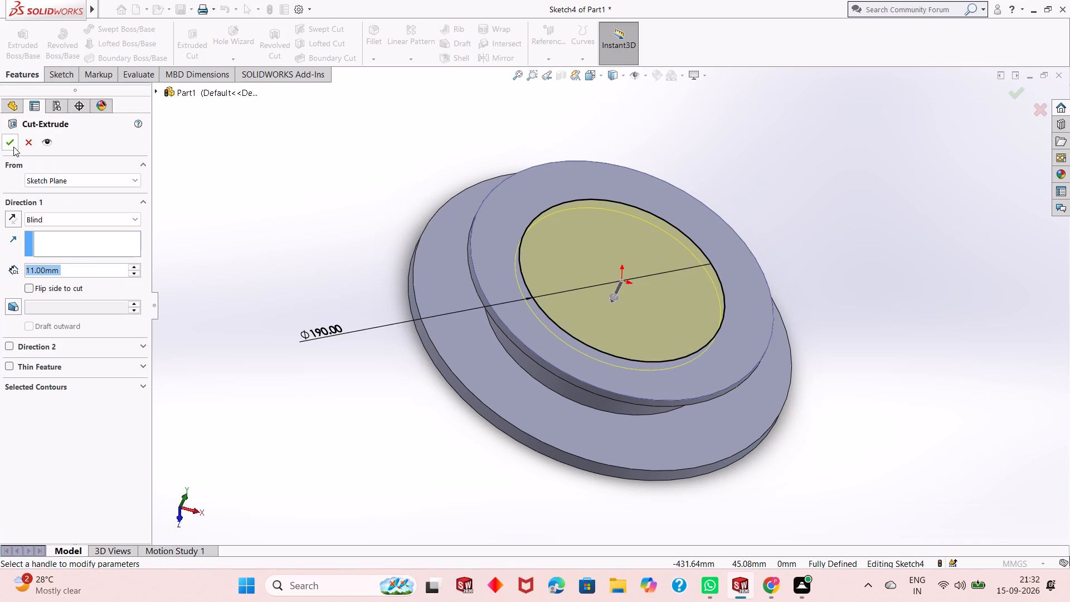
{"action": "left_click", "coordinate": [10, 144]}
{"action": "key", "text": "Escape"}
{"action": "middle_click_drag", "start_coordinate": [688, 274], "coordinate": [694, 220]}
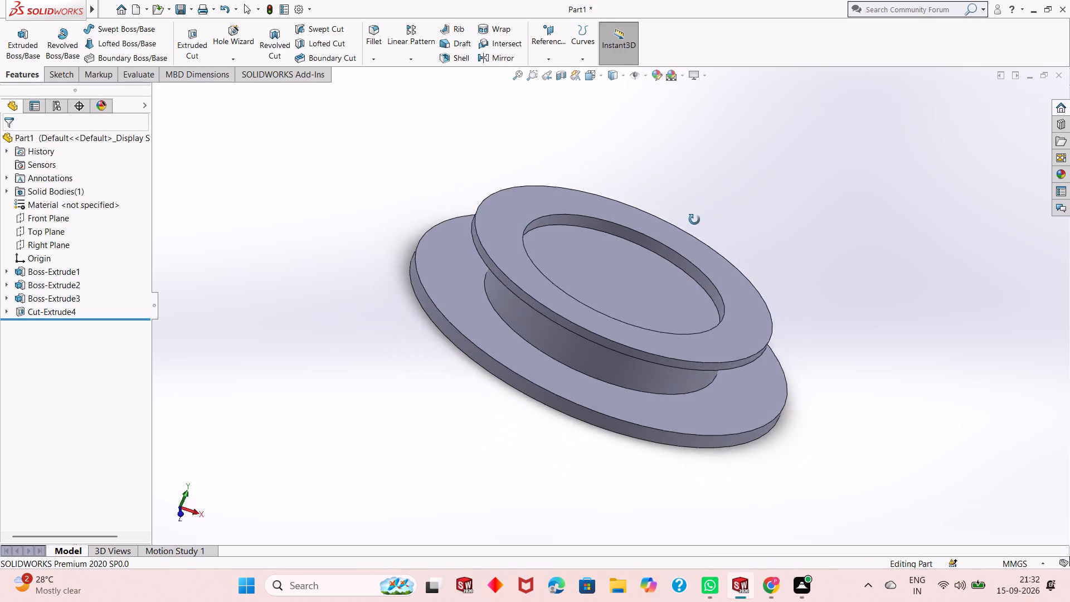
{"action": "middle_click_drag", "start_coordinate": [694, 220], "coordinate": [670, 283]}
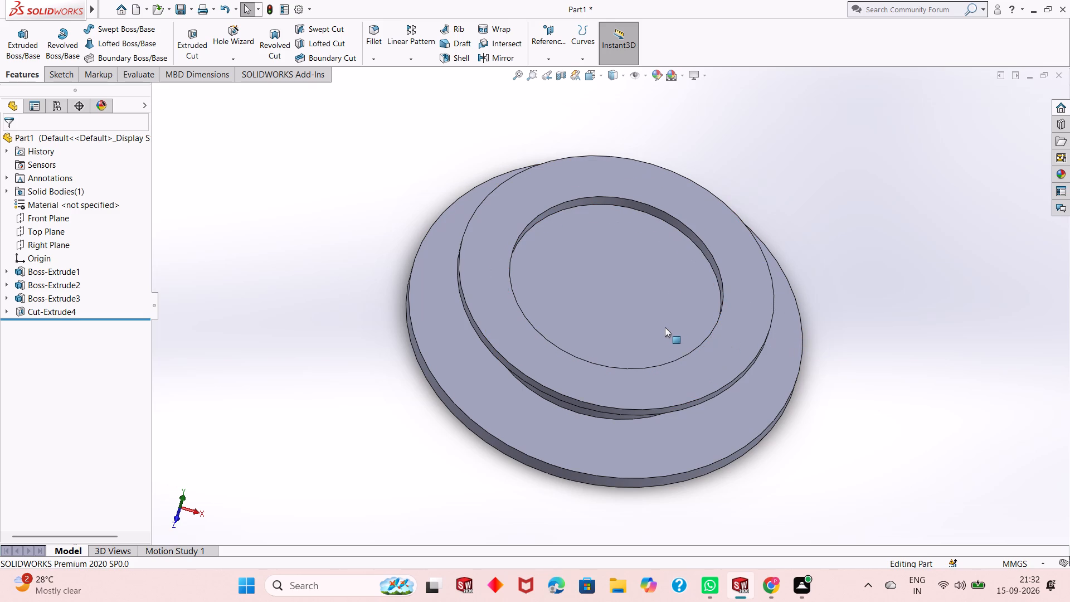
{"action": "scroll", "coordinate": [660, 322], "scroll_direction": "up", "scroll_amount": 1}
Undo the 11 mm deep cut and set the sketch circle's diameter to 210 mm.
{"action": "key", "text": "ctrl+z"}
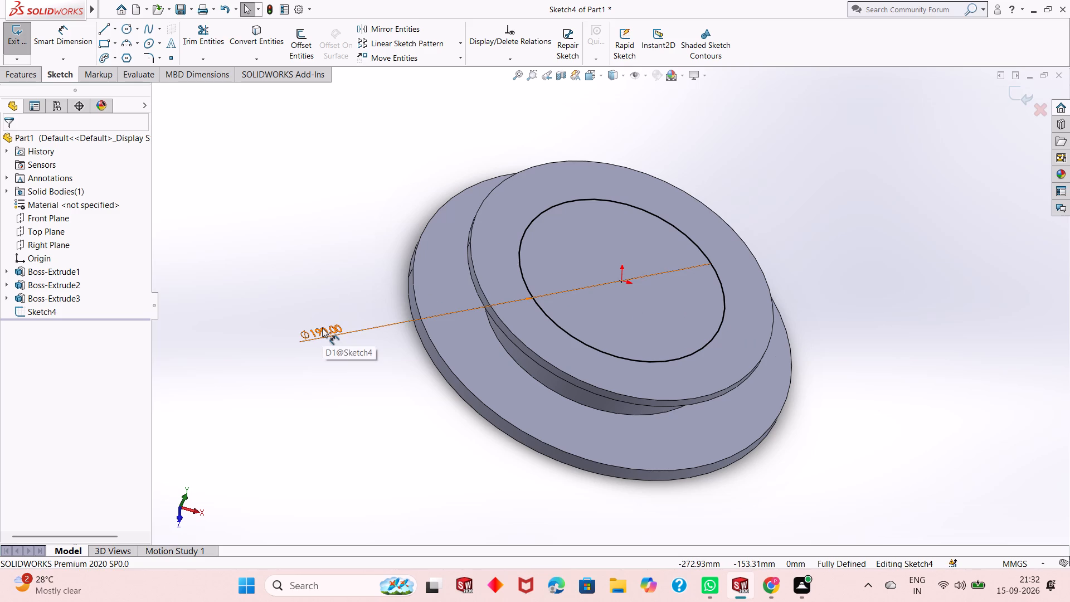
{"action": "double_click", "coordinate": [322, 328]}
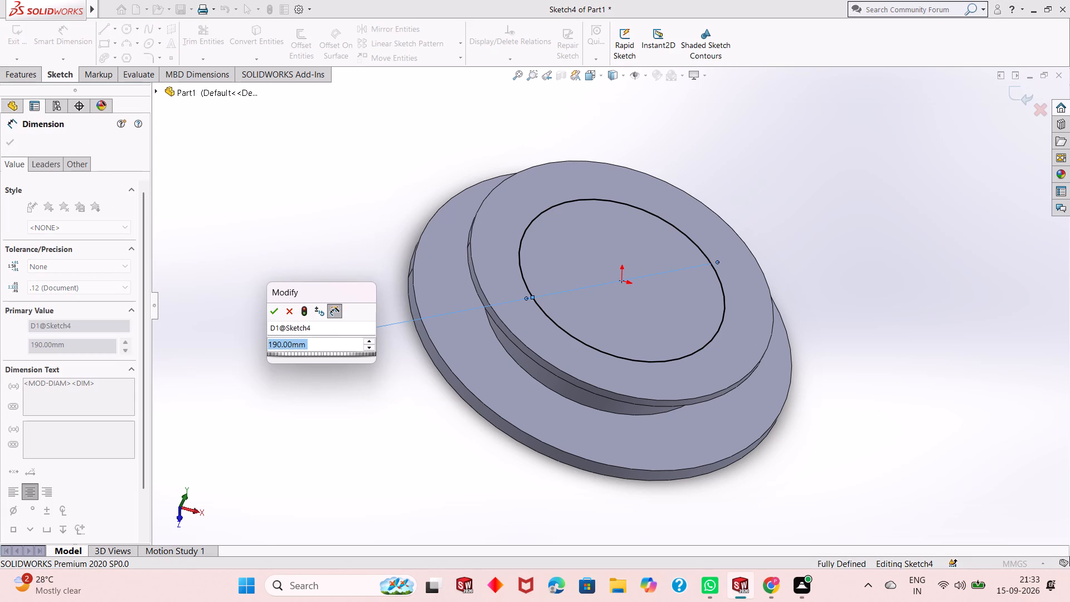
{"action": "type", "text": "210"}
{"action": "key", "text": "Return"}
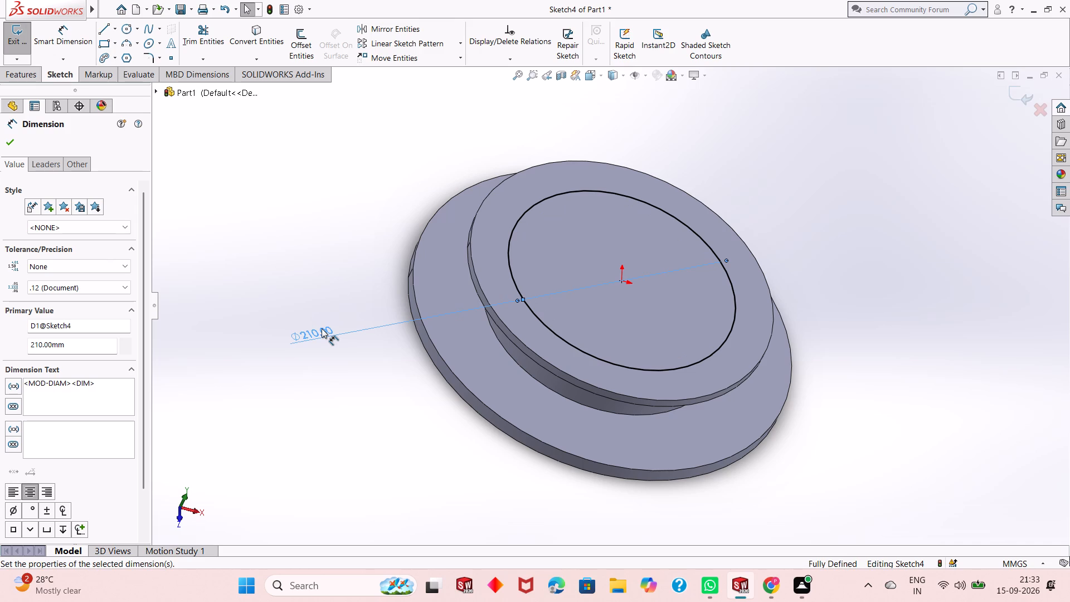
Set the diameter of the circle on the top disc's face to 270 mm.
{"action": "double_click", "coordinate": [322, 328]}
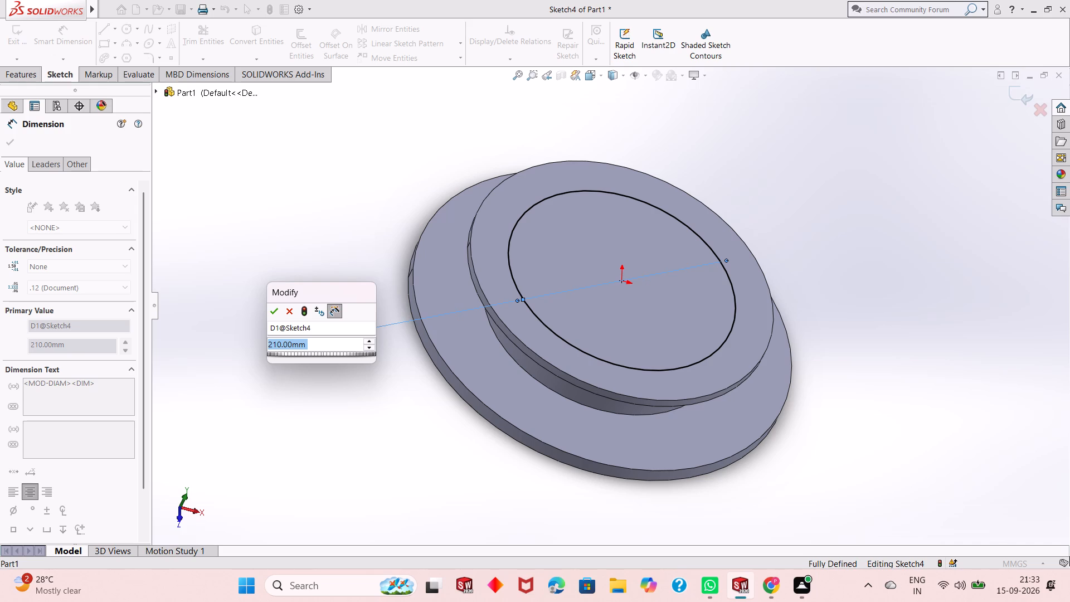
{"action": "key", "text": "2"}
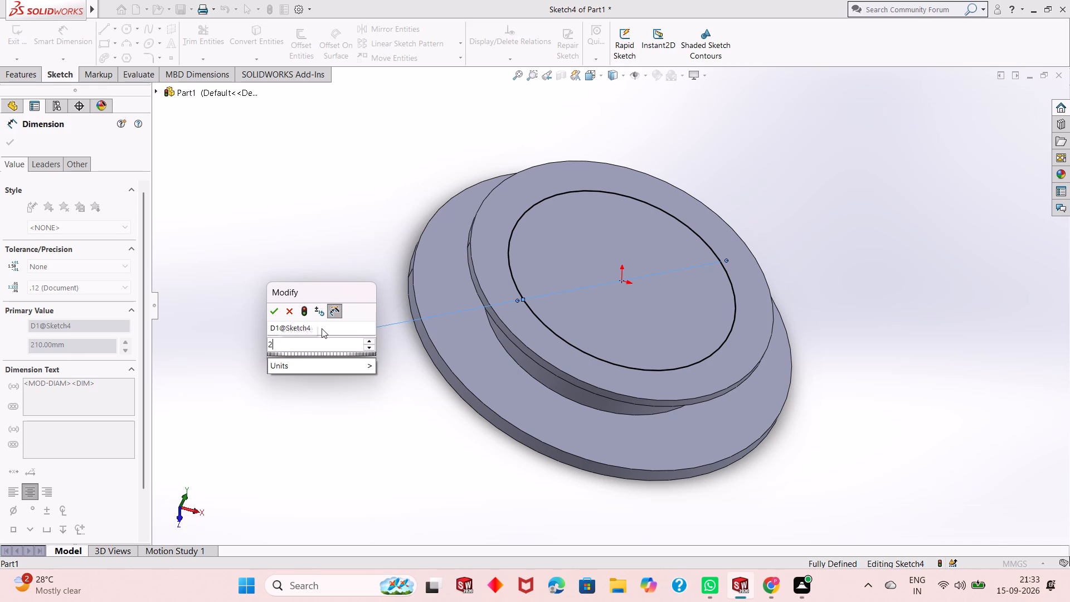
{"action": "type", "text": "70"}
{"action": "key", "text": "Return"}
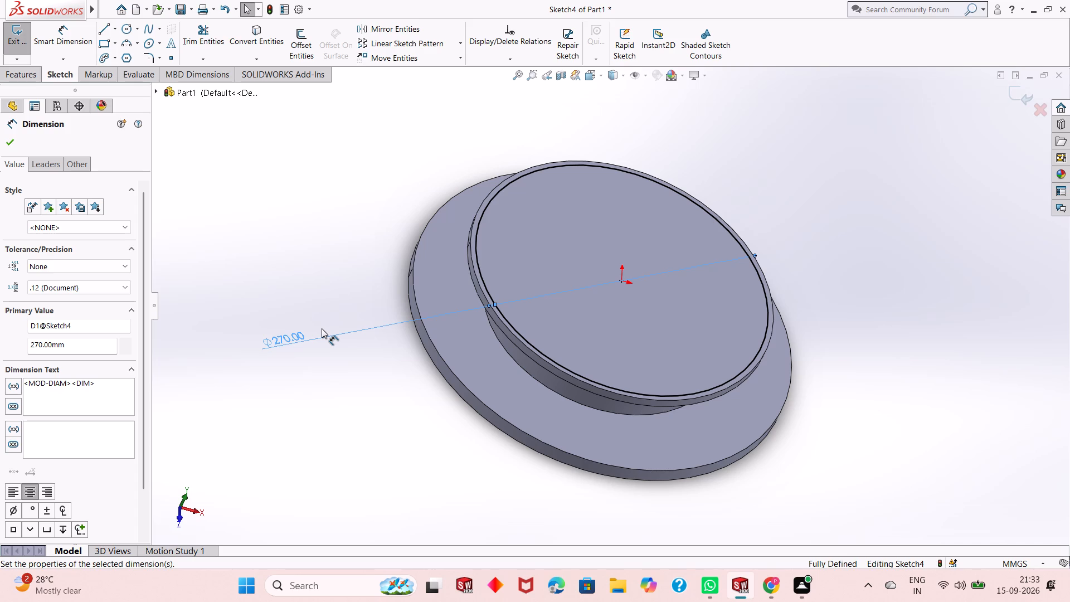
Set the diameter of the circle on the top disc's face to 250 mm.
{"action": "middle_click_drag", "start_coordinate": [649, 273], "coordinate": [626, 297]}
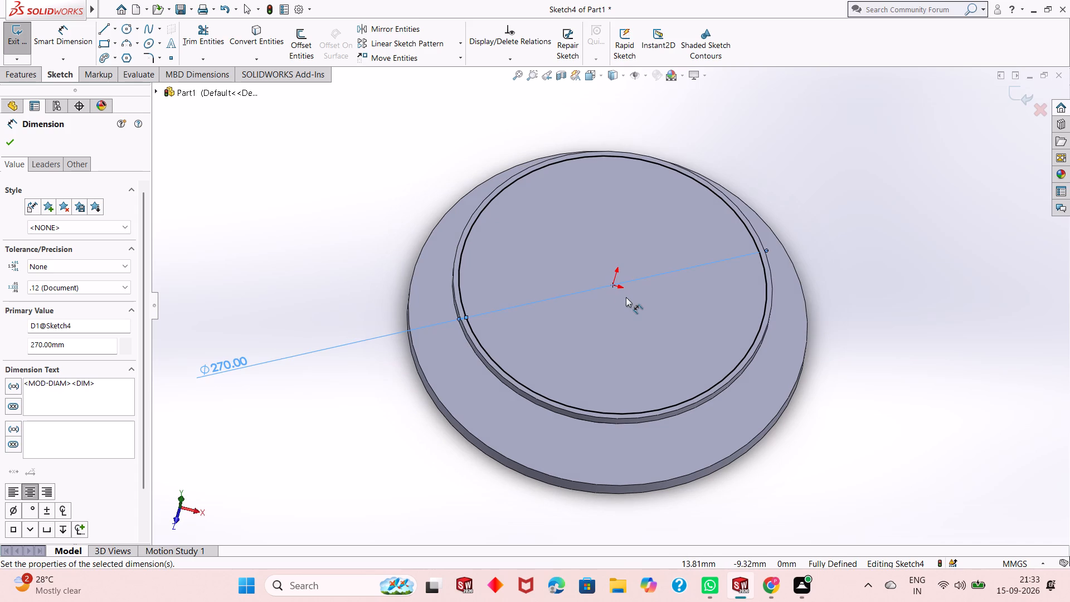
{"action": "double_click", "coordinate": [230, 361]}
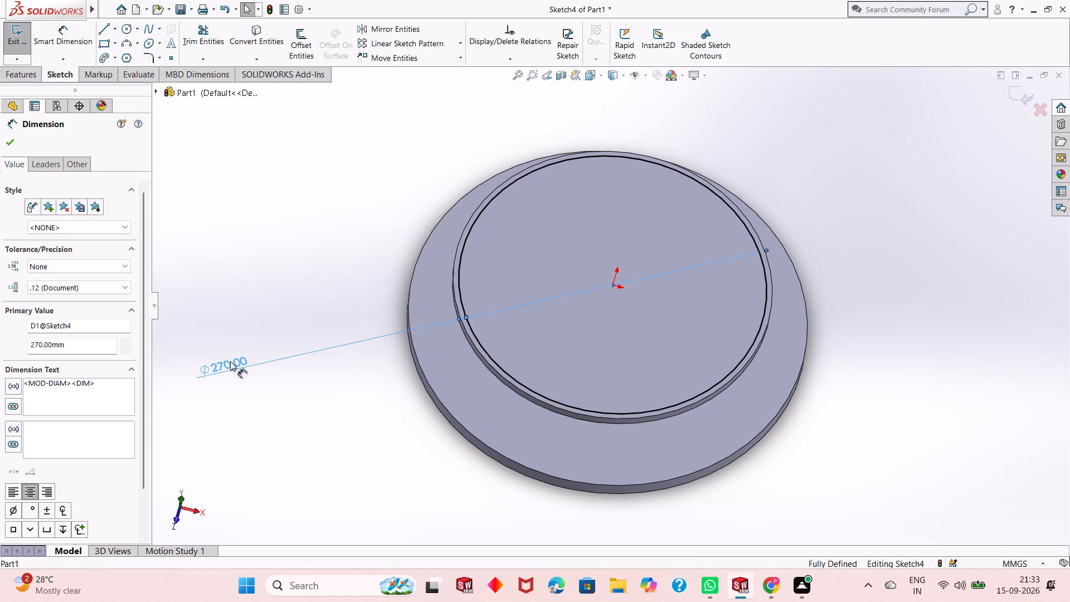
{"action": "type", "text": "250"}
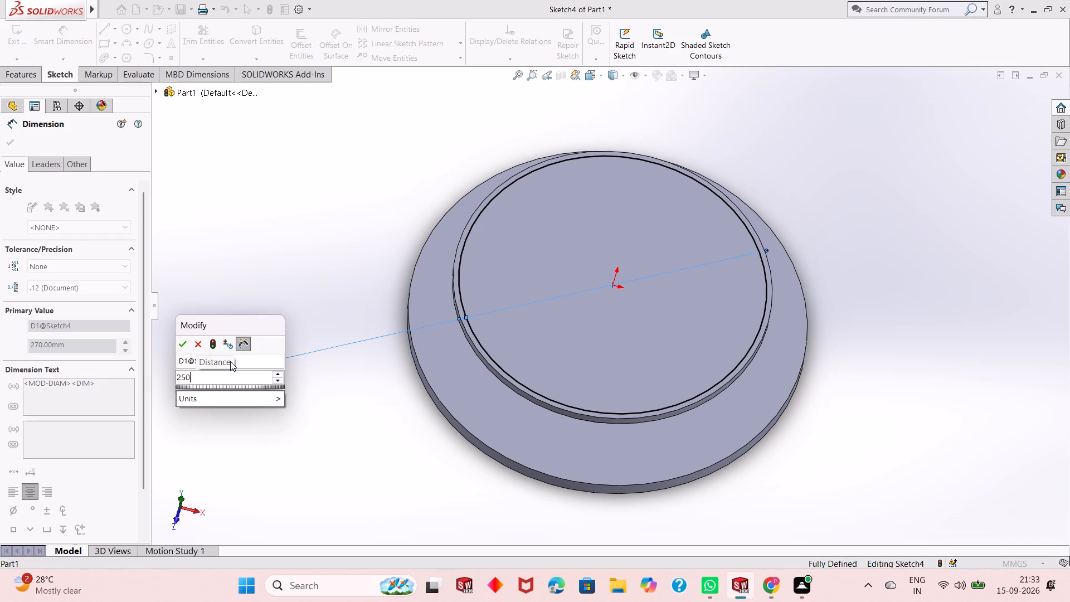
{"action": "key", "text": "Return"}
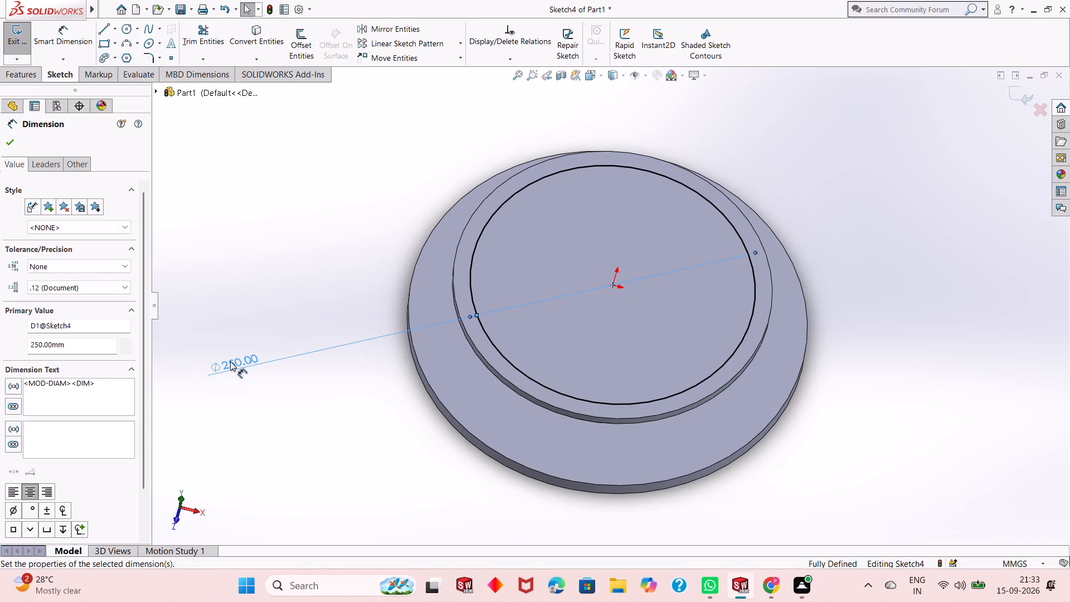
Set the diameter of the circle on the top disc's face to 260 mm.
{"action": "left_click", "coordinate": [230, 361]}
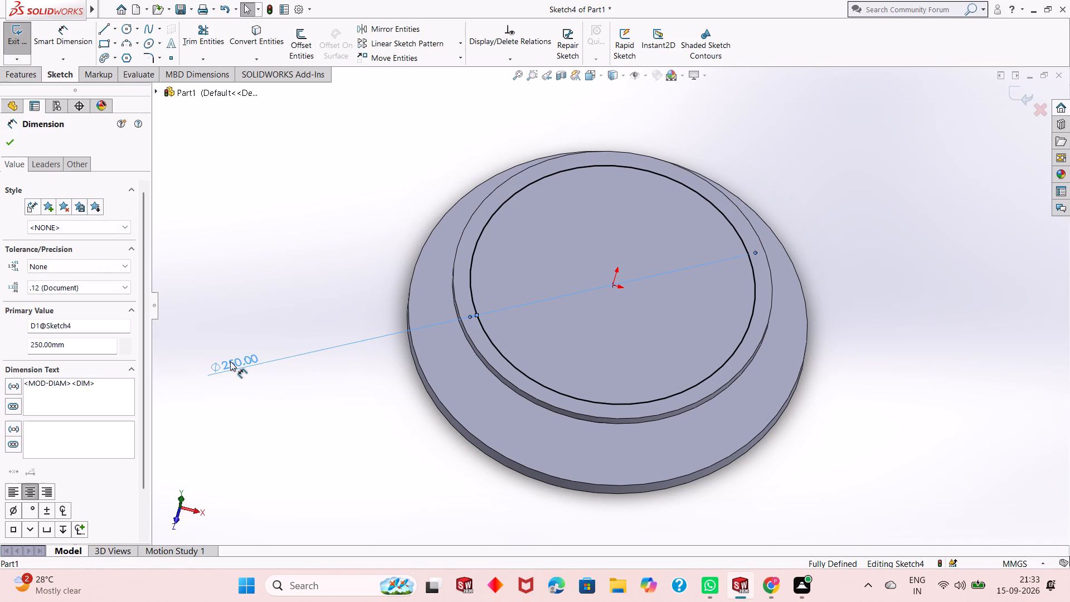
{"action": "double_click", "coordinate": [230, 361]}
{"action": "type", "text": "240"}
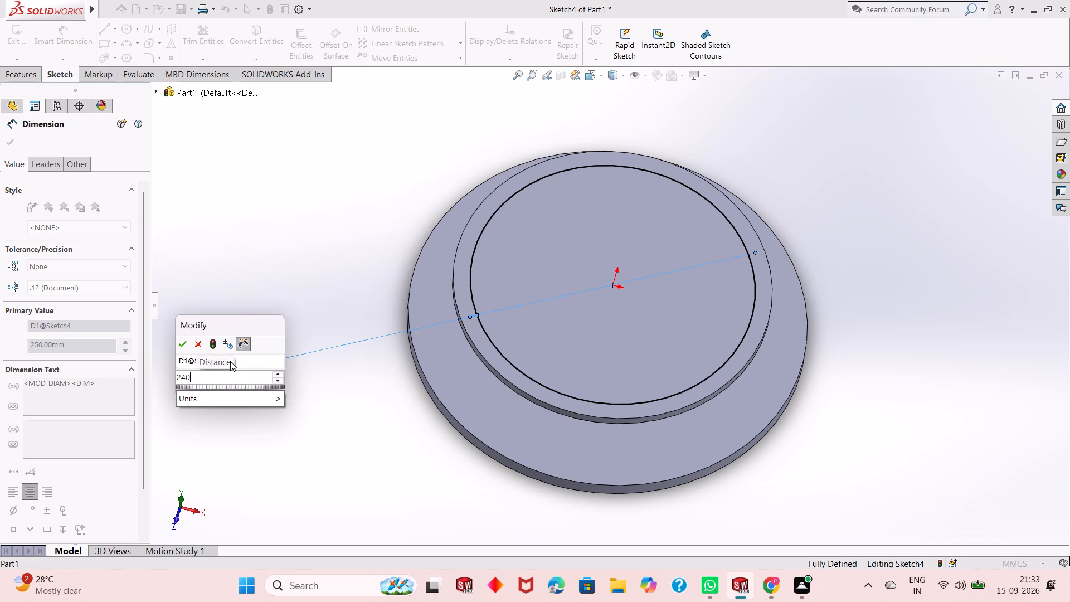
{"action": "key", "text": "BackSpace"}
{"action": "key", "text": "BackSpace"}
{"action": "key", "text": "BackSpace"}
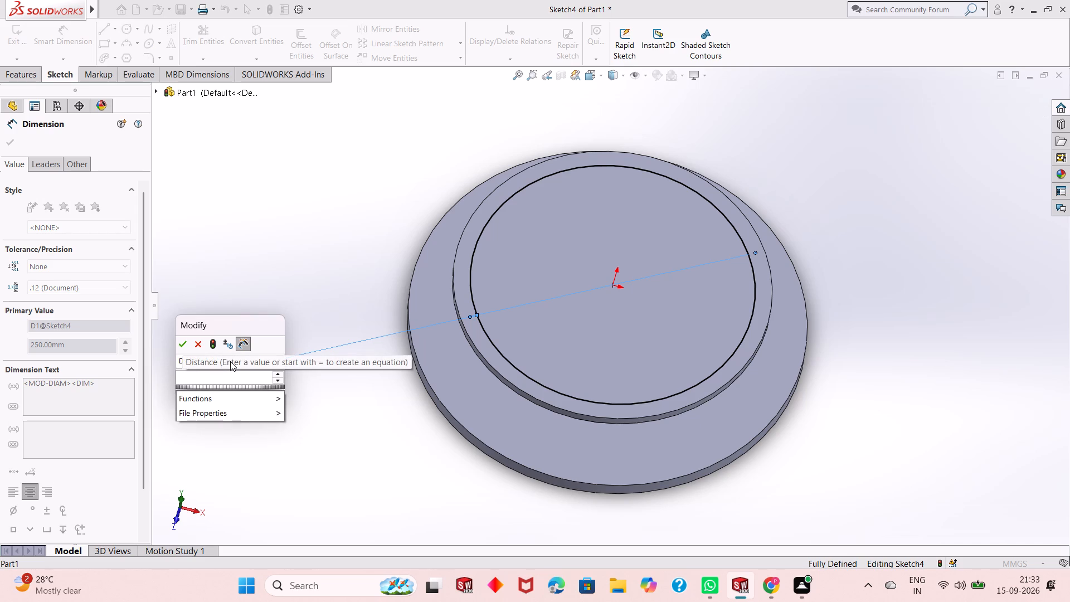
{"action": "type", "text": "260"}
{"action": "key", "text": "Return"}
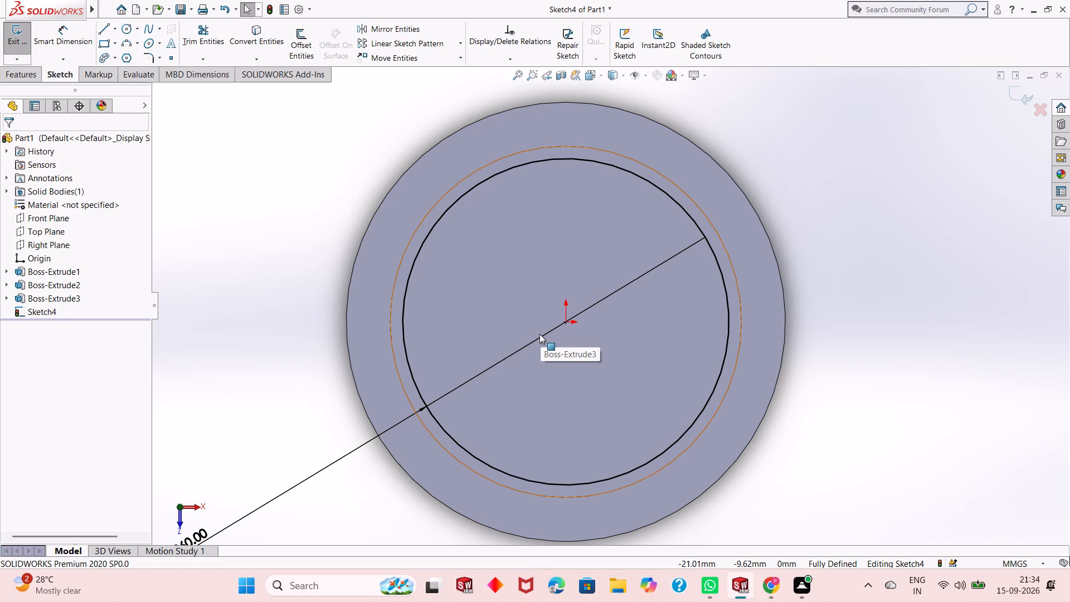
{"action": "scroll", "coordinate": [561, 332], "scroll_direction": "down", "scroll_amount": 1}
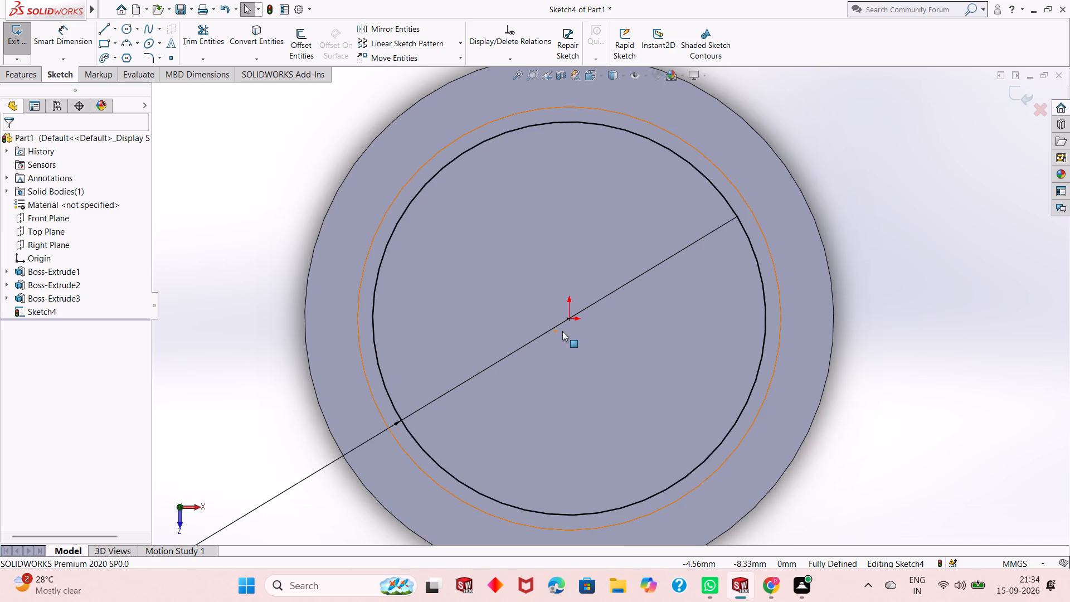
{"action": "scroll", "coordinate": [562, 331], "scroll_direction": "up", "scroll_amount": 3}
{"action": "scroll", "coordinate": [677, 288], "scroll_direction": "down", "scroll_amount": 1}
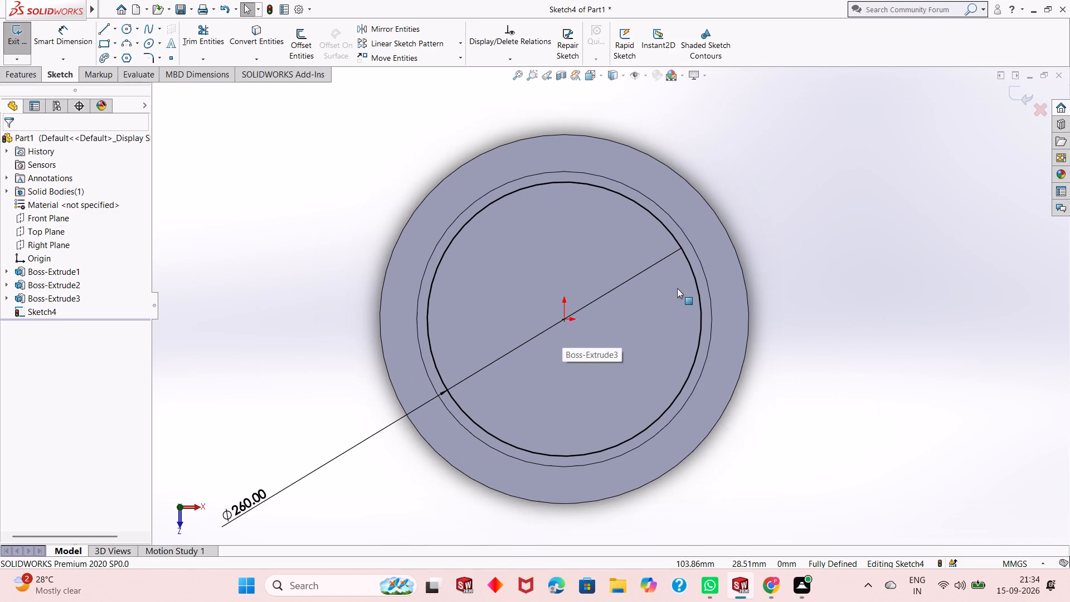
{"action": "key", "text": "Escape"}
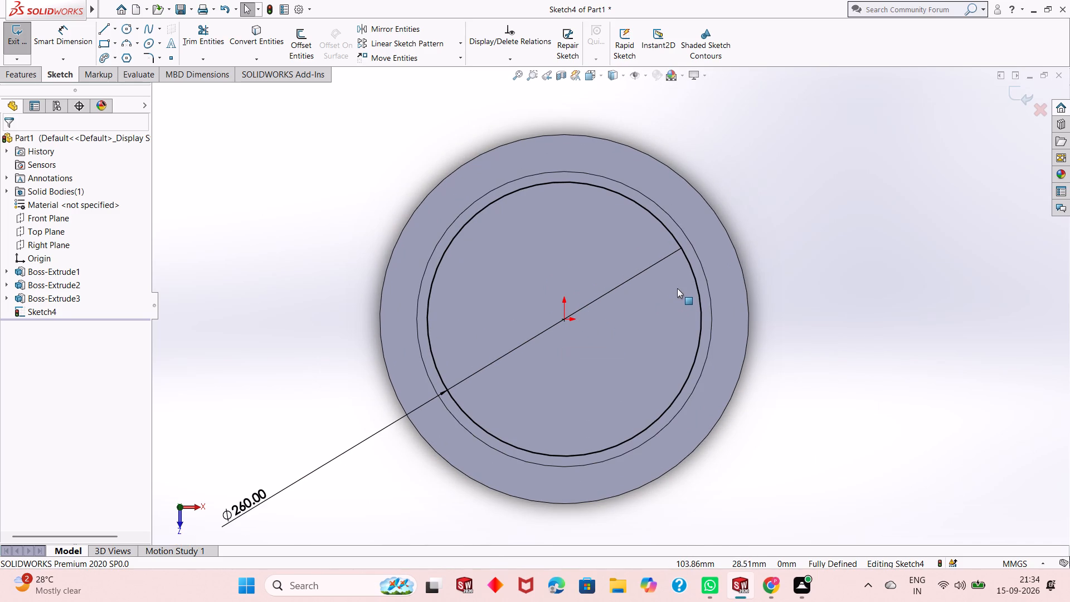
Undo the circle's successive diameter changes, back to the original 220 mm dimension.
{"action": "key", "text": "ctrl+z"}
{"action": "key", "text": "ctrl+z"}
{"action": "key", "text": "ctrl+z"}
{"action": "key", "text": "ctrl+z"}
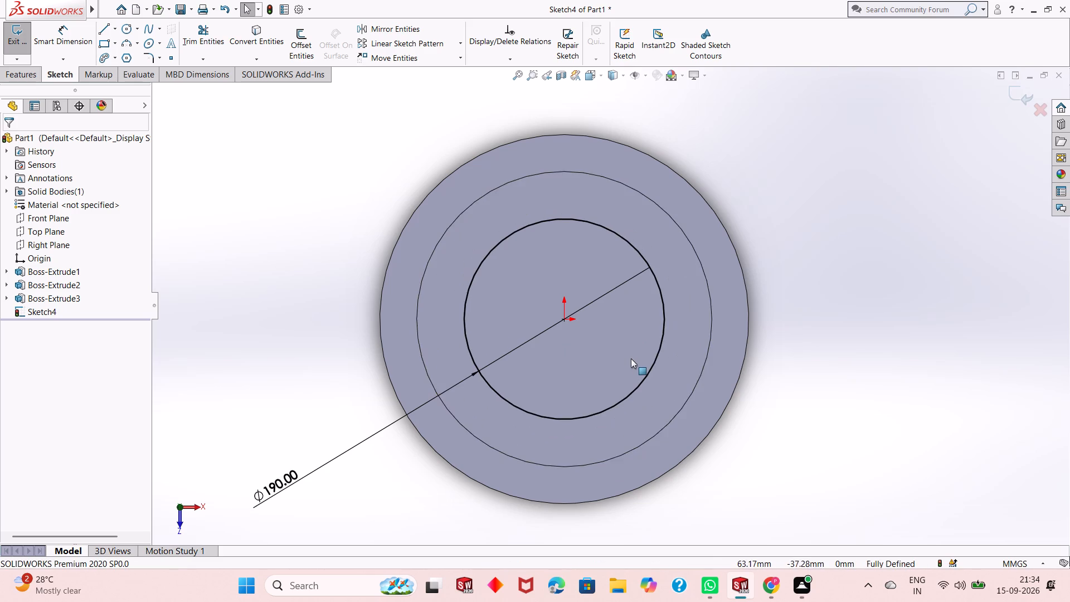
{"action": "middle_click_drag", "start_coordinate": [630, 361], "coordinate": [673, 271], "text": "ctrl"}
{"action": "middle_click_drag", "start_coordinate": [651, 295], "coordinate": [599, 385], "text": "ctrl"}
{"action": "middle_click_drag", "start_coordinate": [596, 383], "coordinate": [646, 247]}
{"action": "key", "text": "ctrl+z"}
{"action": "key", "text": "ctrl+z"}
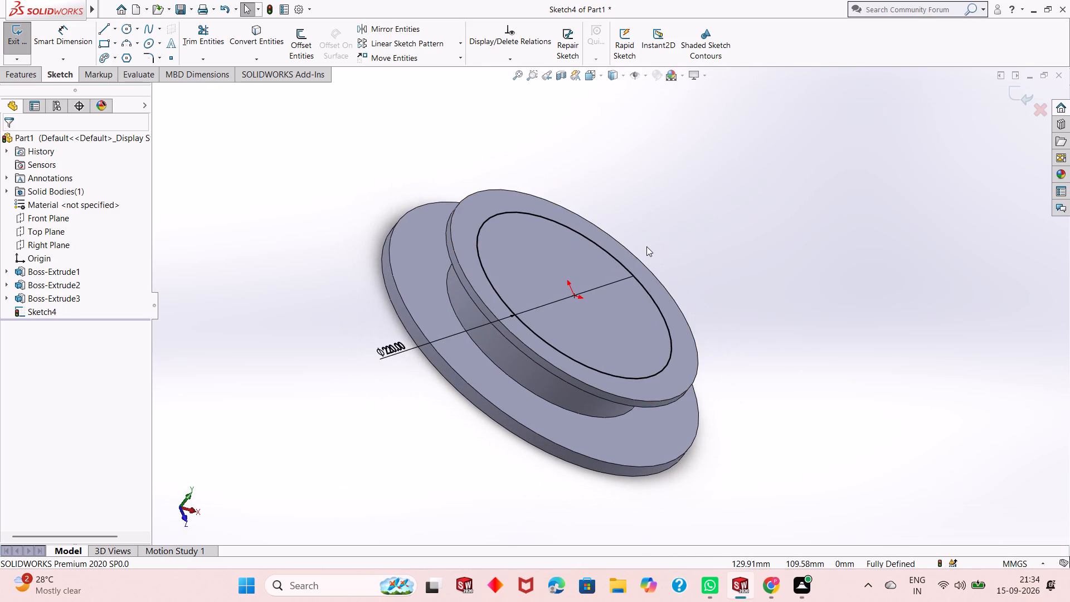
Undo the circle's dimension, the circle itself and its sketch on the top disc's upper face.
{"action": "key", "text": "ctrl+z"}
{"action": "key", "text": "ctrl+z"}
{"action": "key", "text": "ctrl+z"}
{"action": "key", "text": "ctrl+z"}
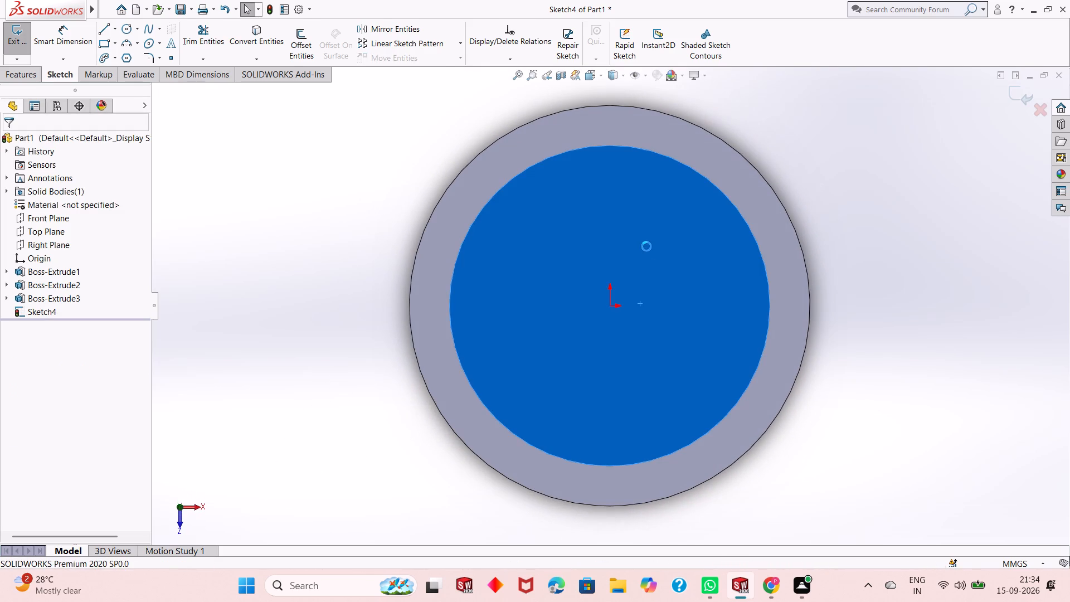
{"action": "middle_click_drag", "start_coordinate": [618, 346], "coordinate": [647, 266]}
{"action": "key", "text": "ctrl+z"}
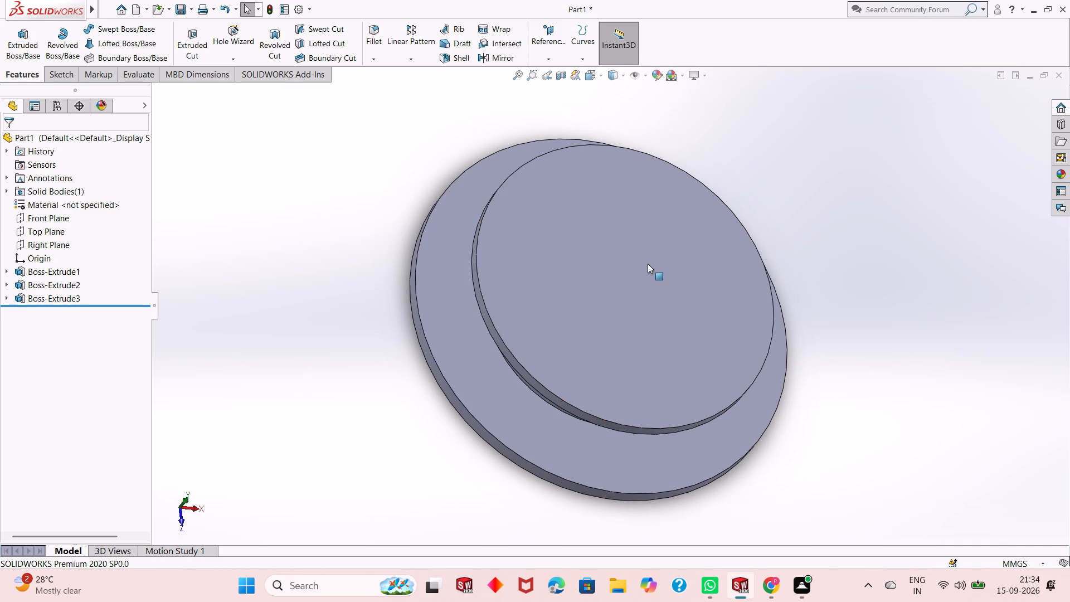
Undo the top disc's extrusion, going back to its open 280 mm circle sketch, and view that sketch face-on.
{"action": "key", "text": "ctrl+z"}
{"action": "middle_click_drag", "start_coordinate": [625, 310], "coordinate": [640, 271]}
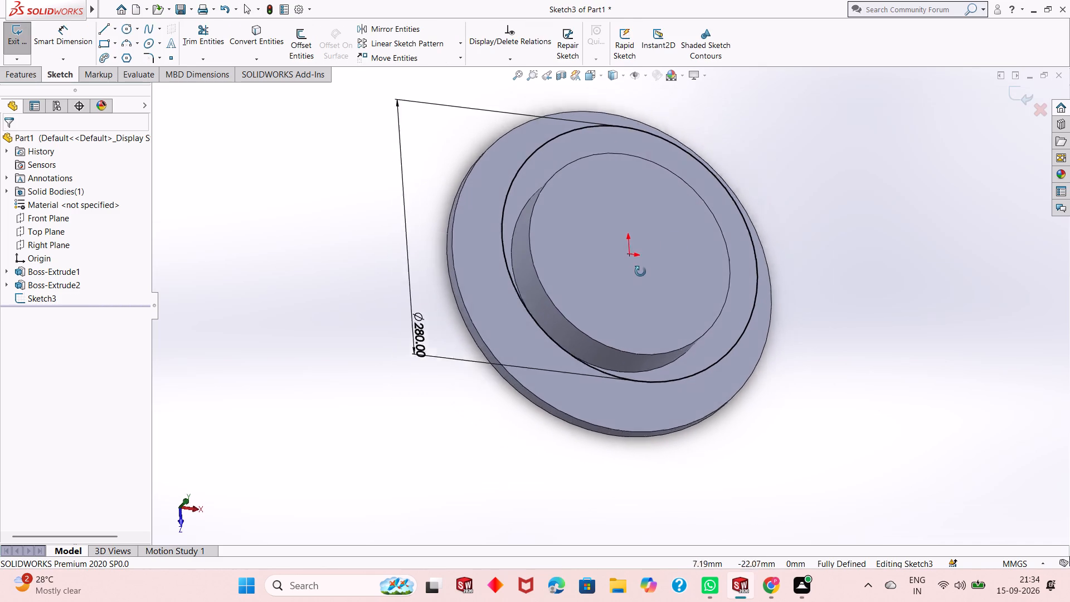
{"action": "middle_click_drag", "start_coordinate": [640, 271], "coordinate": [664, 226]}
{"action": "scroll", "coordinate": [673, 188], "scroll_direction": "down", "scroll_amount": 4}
{"action": "key", "text": "ctrl+8"}
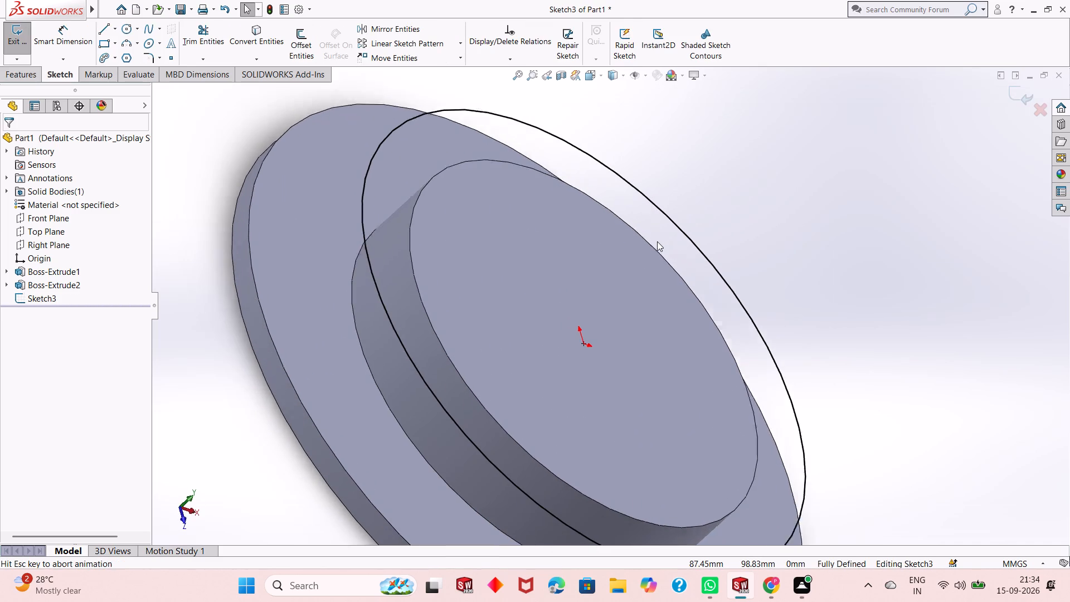
{"action": "scroll", "coordinate": [657, 242], "scroll_direction": "up", "scroll_amount": 1}
{"action": "scroll", "coordinate": [731, 254], "scroll_direction": "down", "scroll_amount": 1}
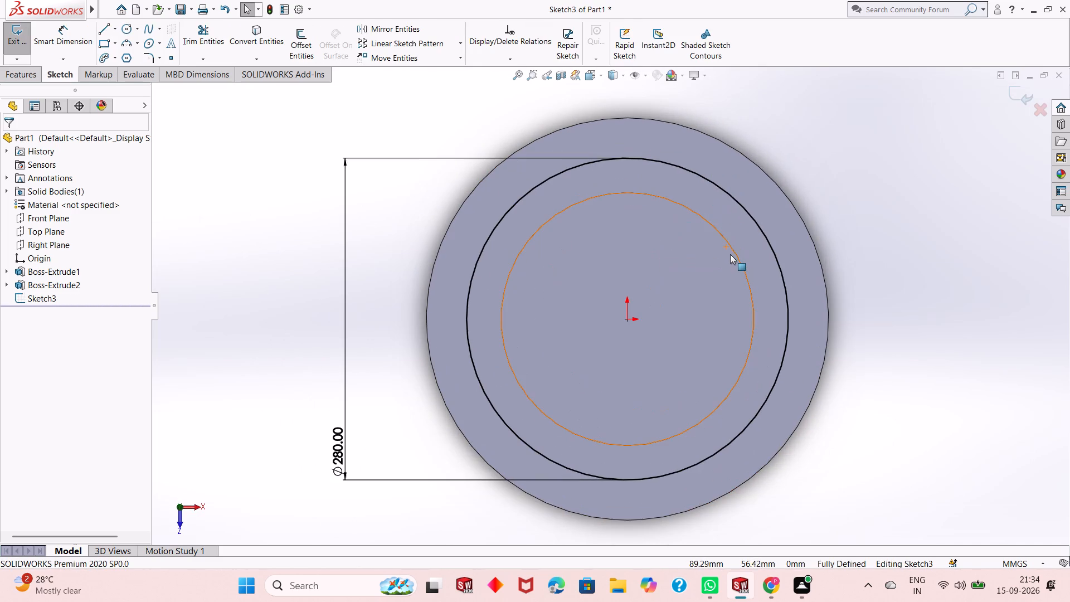
Sketch a second circle centred on the origin, about 295 mm in diameter, just outside the 280 mm circle.
{"action": "scroll", "coordinate": [726, 255], "scroll_direction": "up", "scroll_amount": 4}
{"action": "scroll", "coordinate": [765, 331], "scroll_direction": "down", "scroll_amount": 3}
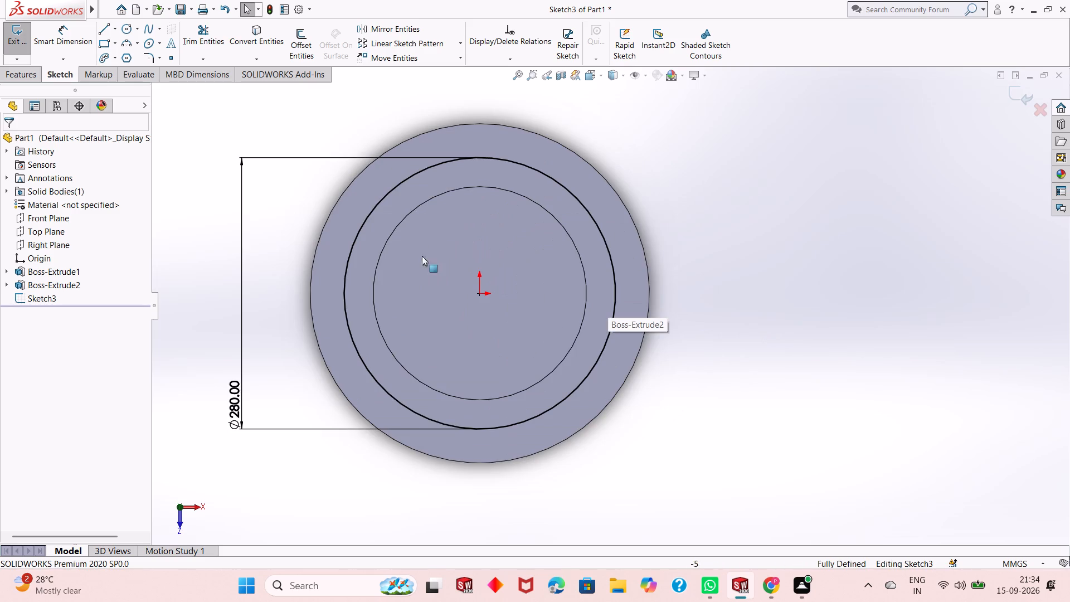
{"action": "scroll", "coordinate": [471, 225], "scroll_direction": "up", "scroll_amount": 1}
{"action": "scroll", "coordinate": [513, 245], "scroll_direction": "down", "scroll_amount": 4}
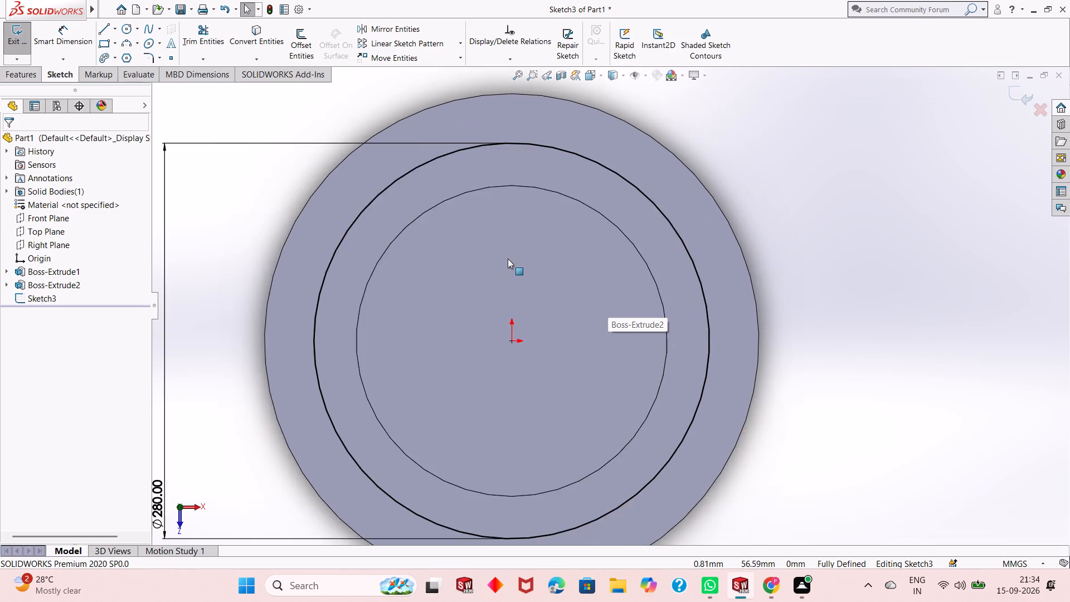
{"action": "scroll", "coordinate": [499, 212], "scroll_direction": "up", "scroll_amount": 1}
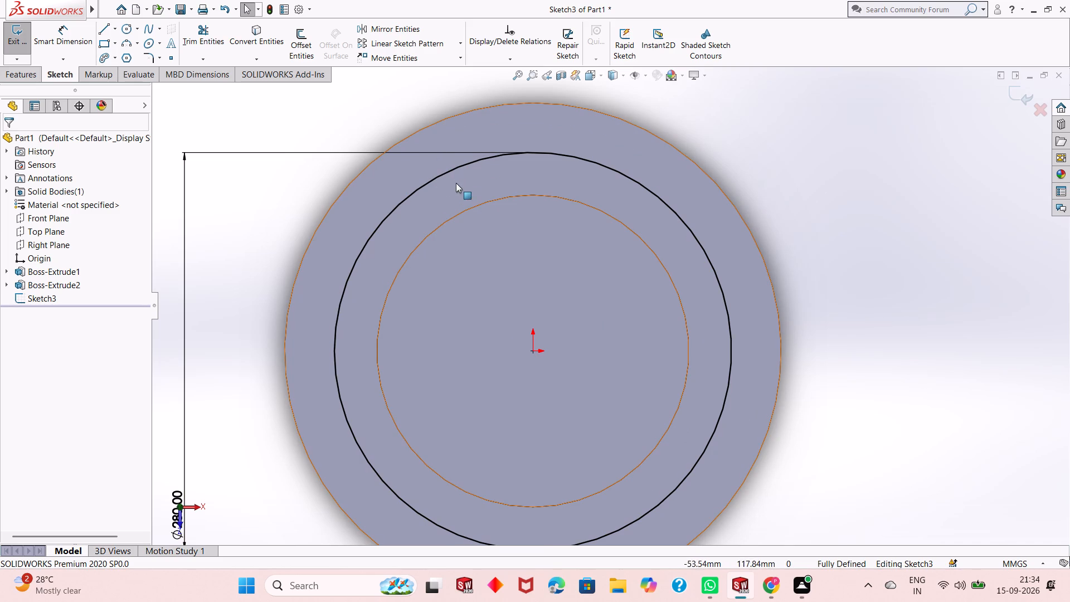
{"action": "scroll", "coordinate": [512, 287], "scroll_direction": "up", "scroll_amount": 1}
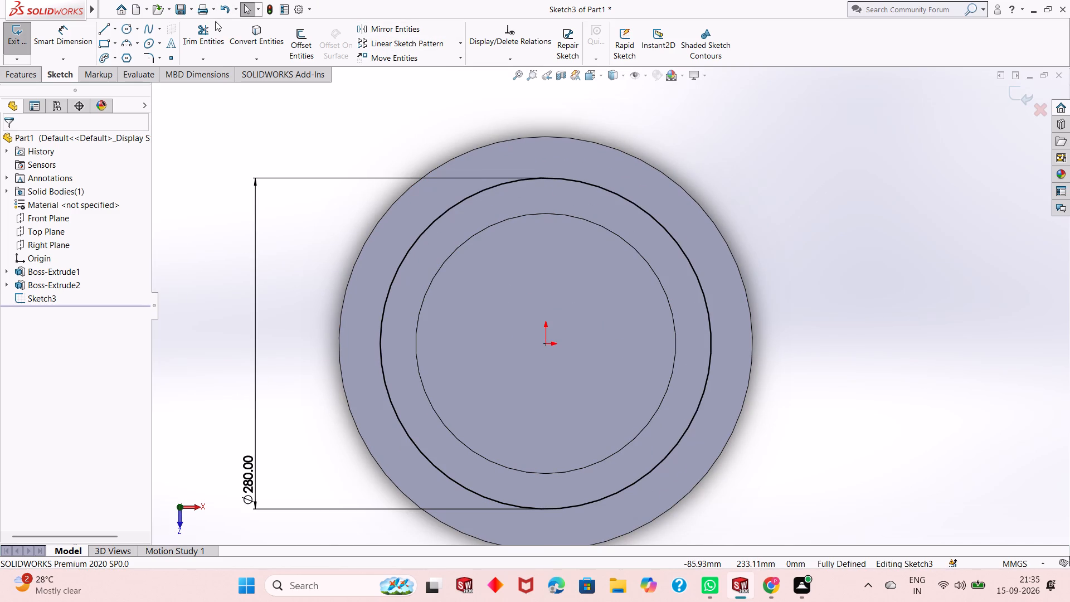
{"action": "left_click", "coordinate": [131, 30]}
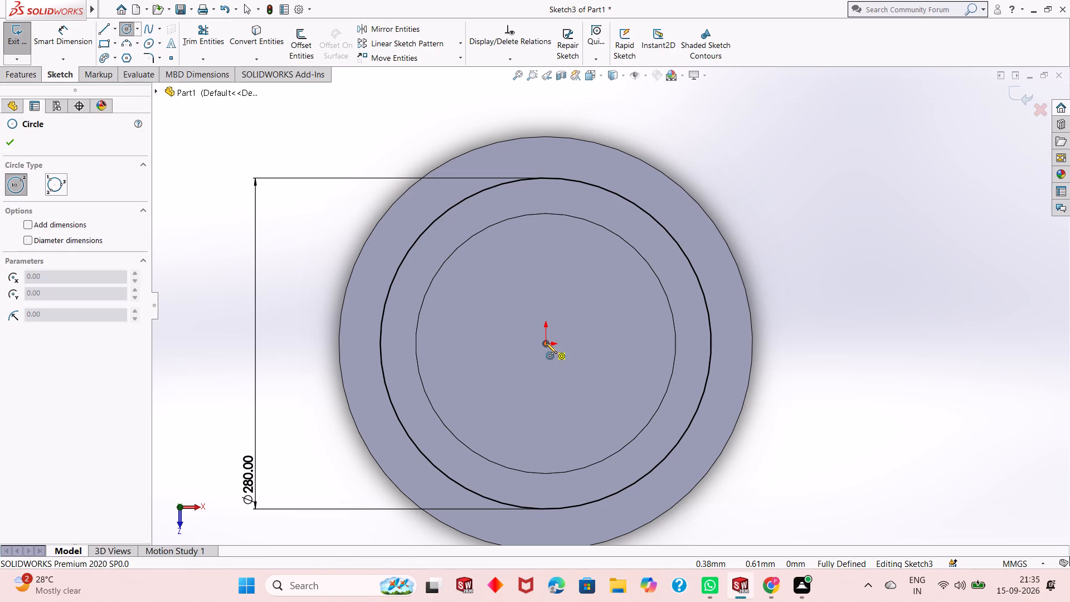
{"action": "left_click", "coordinate": [546, 343]}
{"action": "left_click", "coordinate": [657, 209]}
{"action": "right_click", "coordinate": [657, 209]}
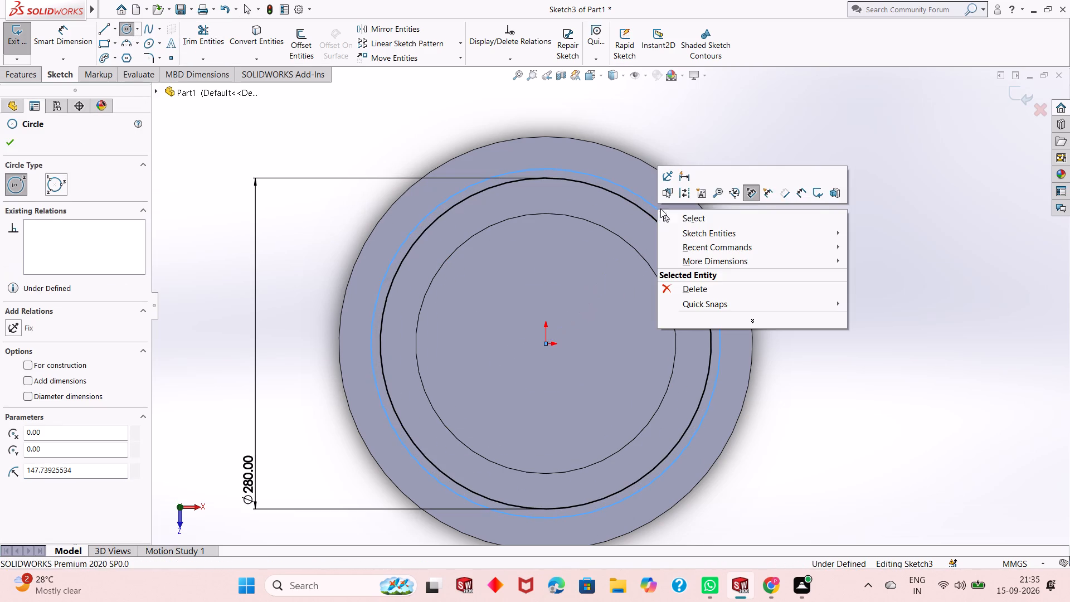
{"action": "left_click", "coordinate": [680, 213]}
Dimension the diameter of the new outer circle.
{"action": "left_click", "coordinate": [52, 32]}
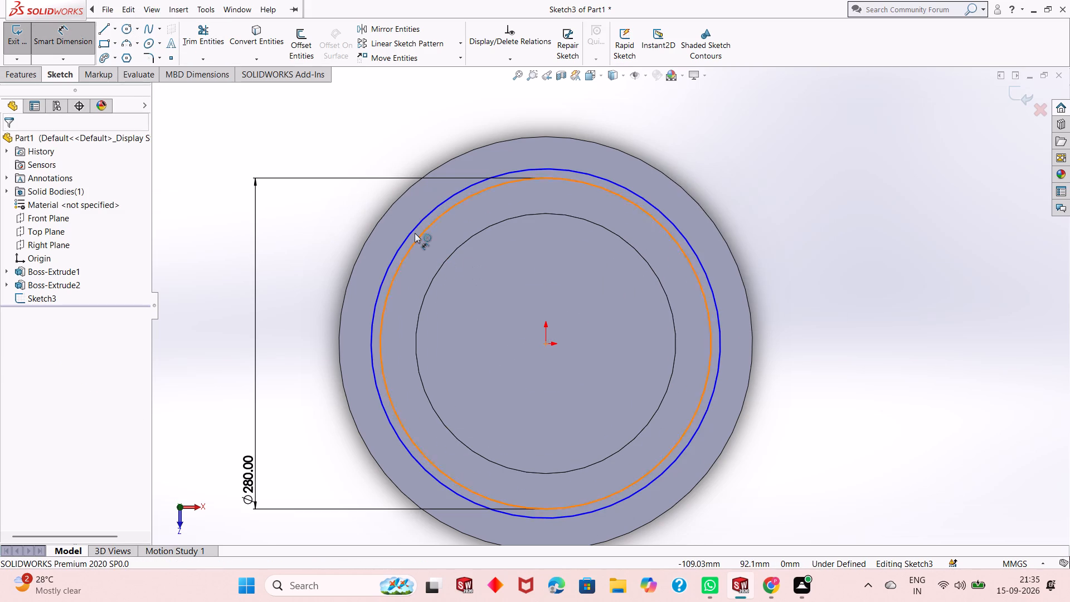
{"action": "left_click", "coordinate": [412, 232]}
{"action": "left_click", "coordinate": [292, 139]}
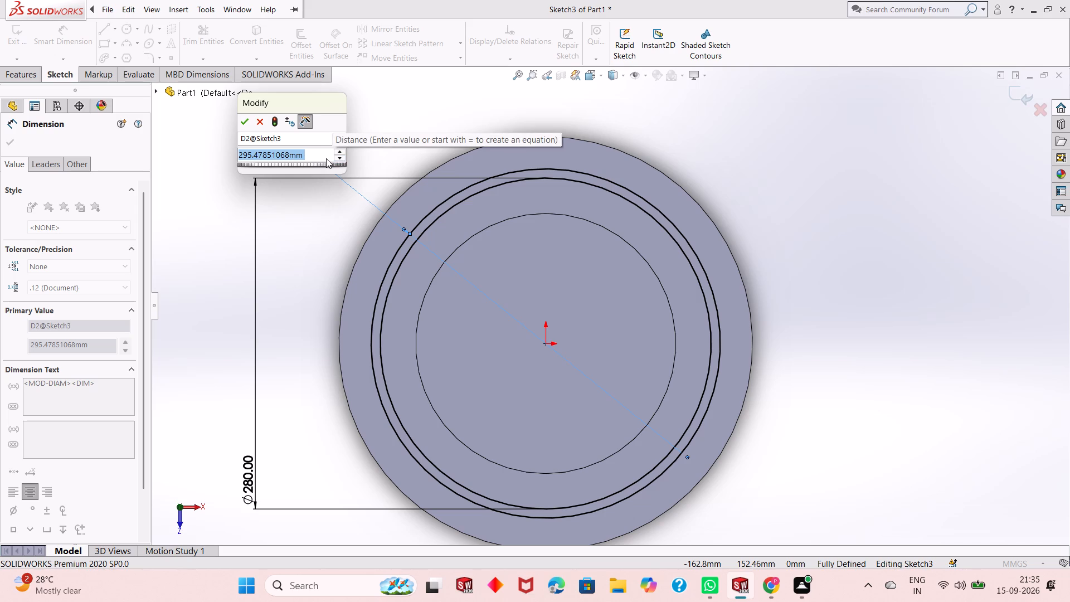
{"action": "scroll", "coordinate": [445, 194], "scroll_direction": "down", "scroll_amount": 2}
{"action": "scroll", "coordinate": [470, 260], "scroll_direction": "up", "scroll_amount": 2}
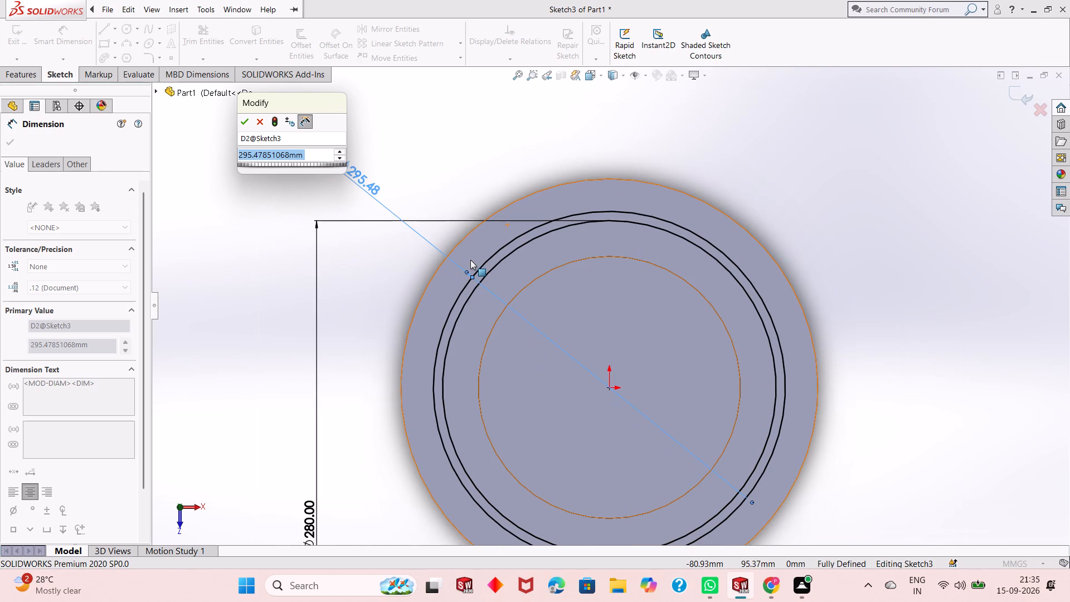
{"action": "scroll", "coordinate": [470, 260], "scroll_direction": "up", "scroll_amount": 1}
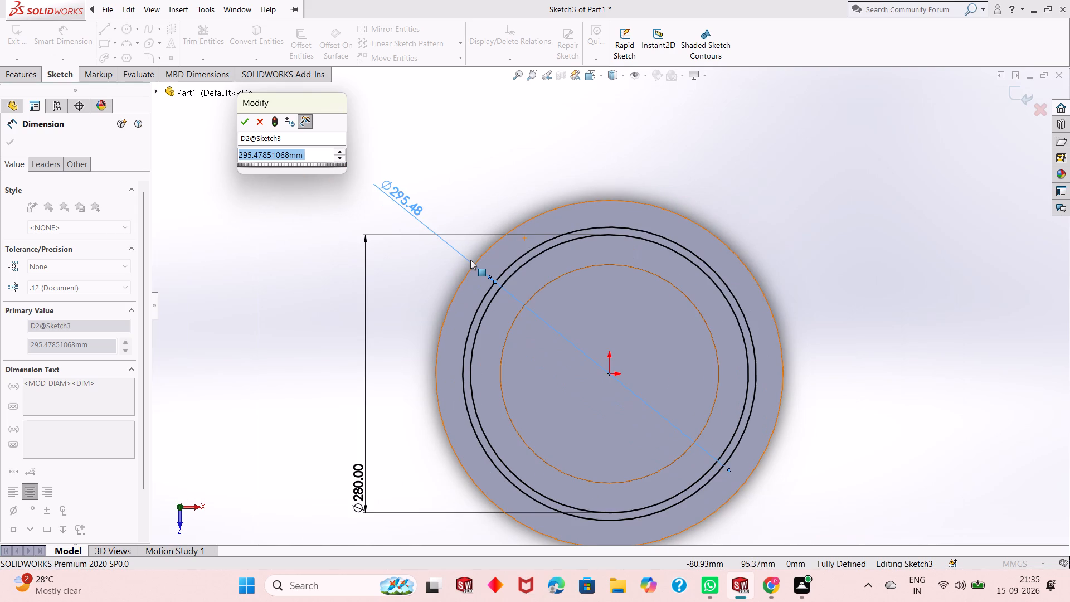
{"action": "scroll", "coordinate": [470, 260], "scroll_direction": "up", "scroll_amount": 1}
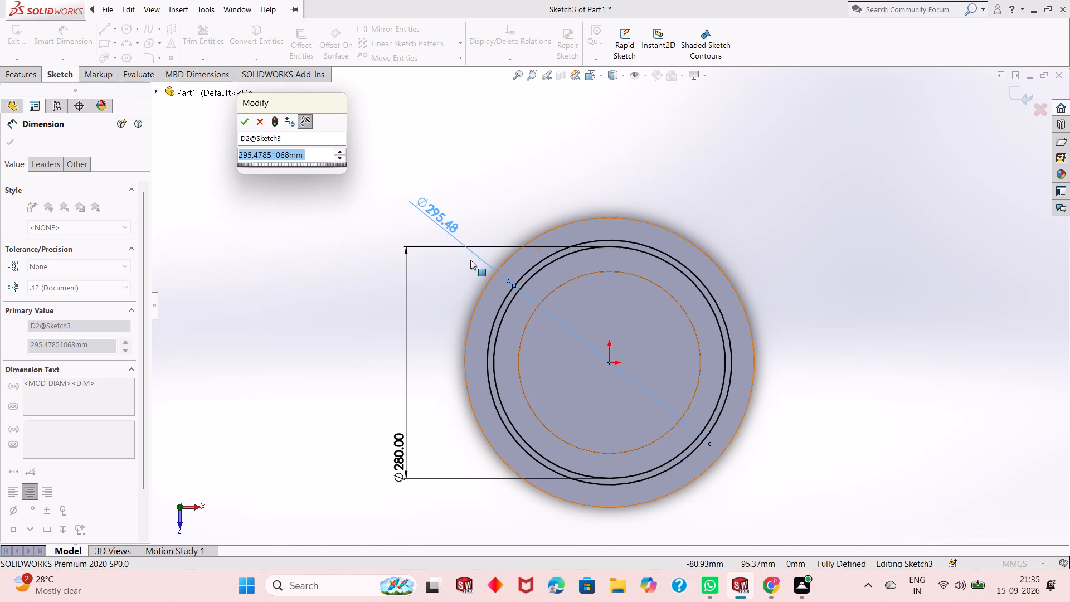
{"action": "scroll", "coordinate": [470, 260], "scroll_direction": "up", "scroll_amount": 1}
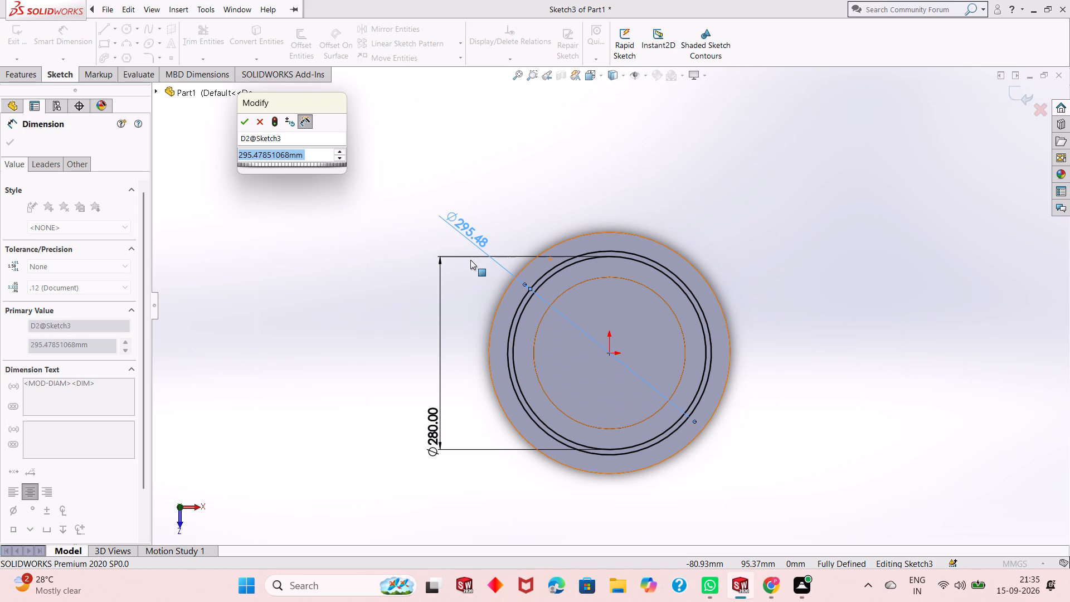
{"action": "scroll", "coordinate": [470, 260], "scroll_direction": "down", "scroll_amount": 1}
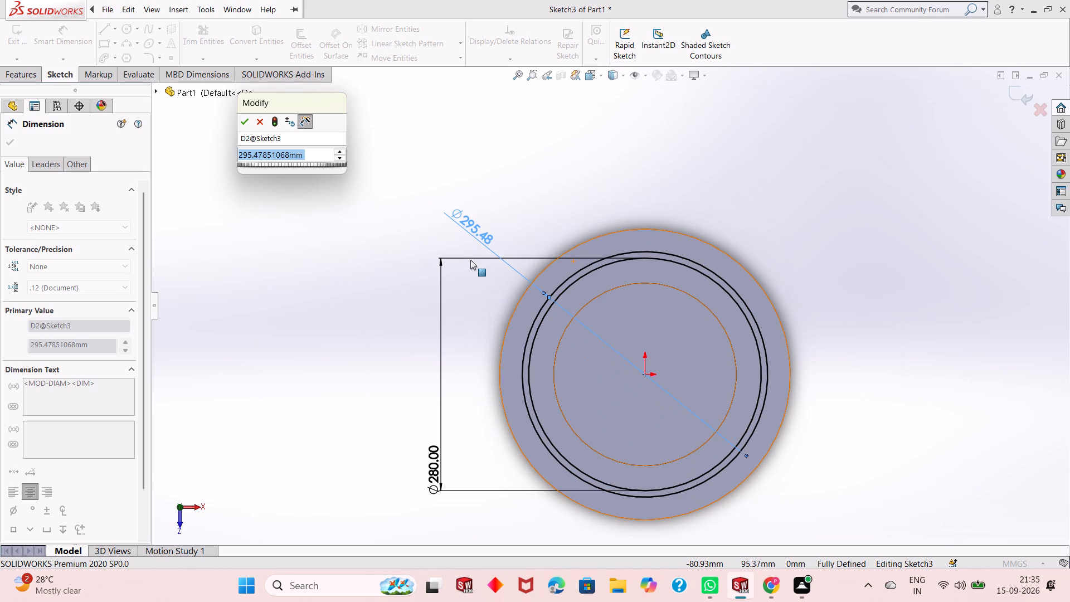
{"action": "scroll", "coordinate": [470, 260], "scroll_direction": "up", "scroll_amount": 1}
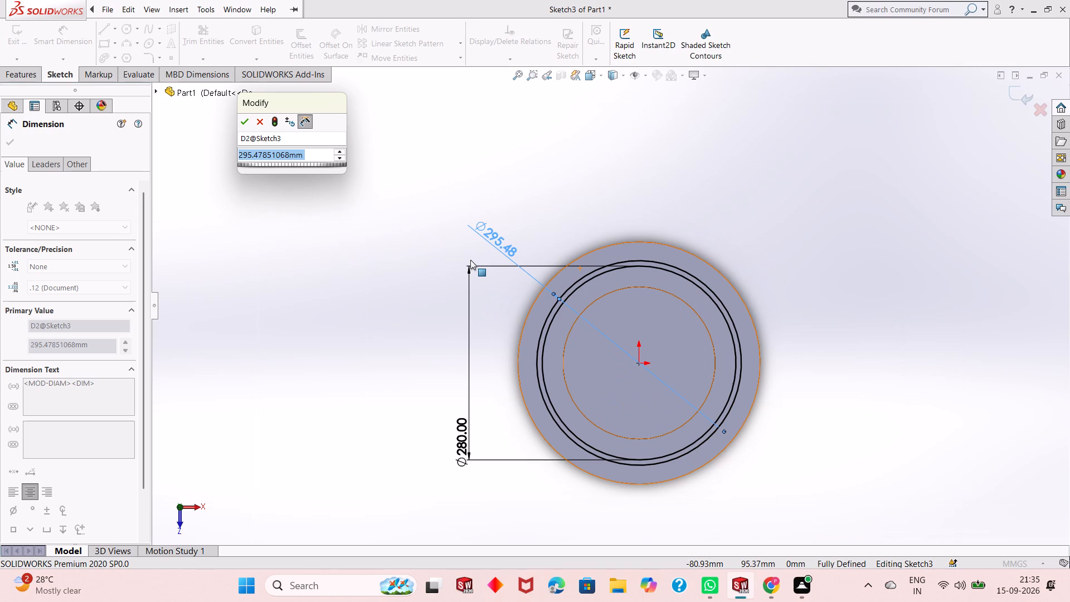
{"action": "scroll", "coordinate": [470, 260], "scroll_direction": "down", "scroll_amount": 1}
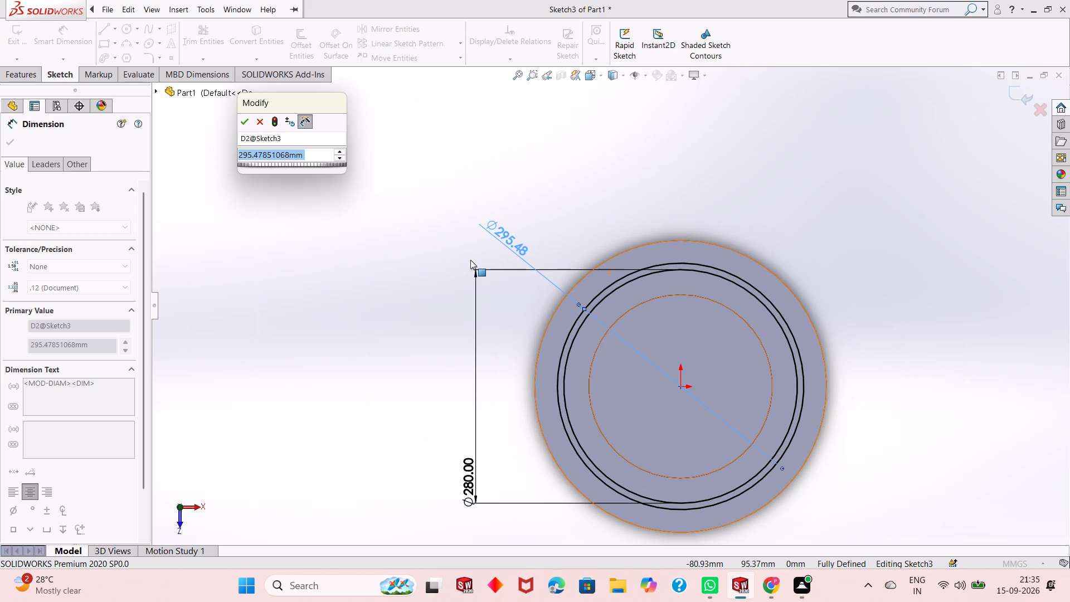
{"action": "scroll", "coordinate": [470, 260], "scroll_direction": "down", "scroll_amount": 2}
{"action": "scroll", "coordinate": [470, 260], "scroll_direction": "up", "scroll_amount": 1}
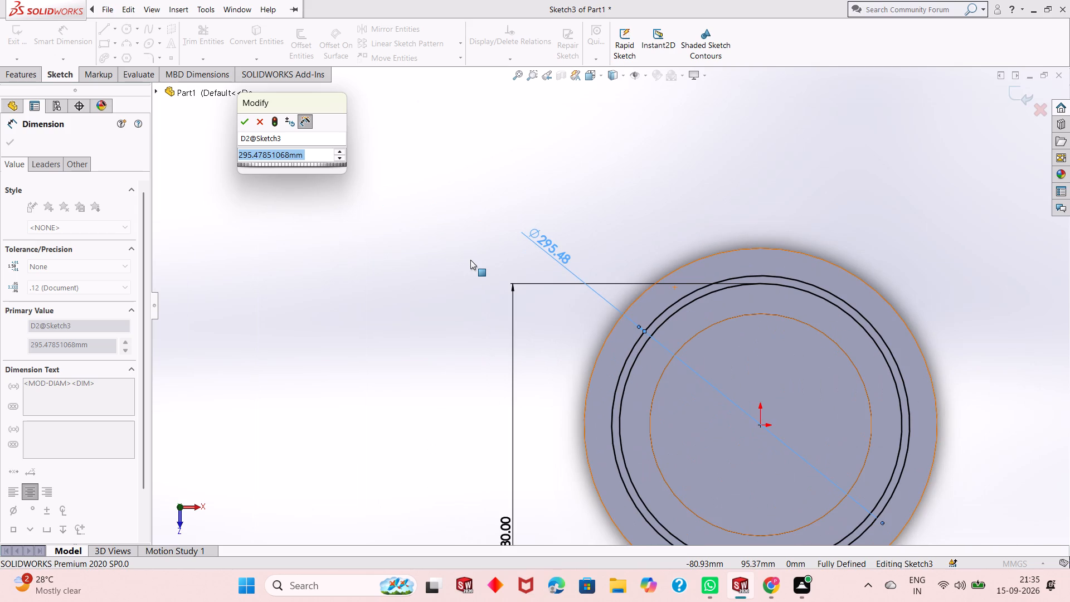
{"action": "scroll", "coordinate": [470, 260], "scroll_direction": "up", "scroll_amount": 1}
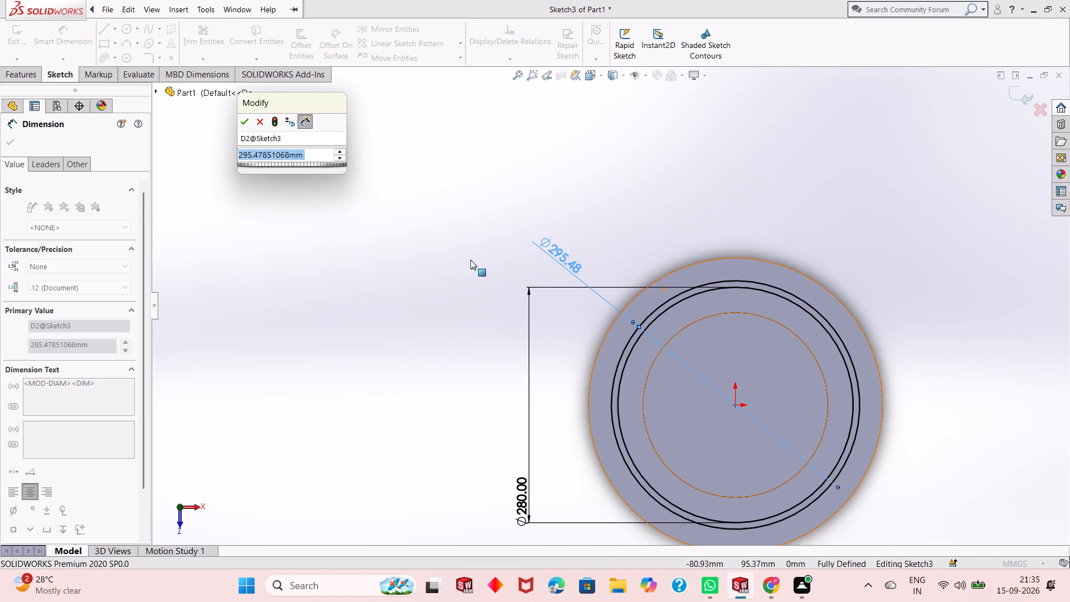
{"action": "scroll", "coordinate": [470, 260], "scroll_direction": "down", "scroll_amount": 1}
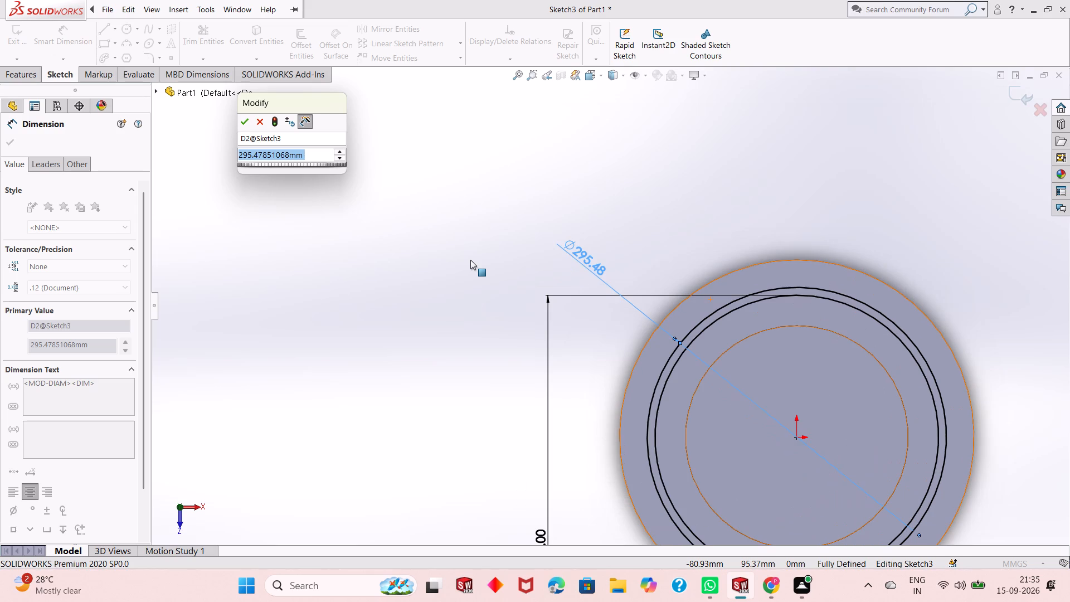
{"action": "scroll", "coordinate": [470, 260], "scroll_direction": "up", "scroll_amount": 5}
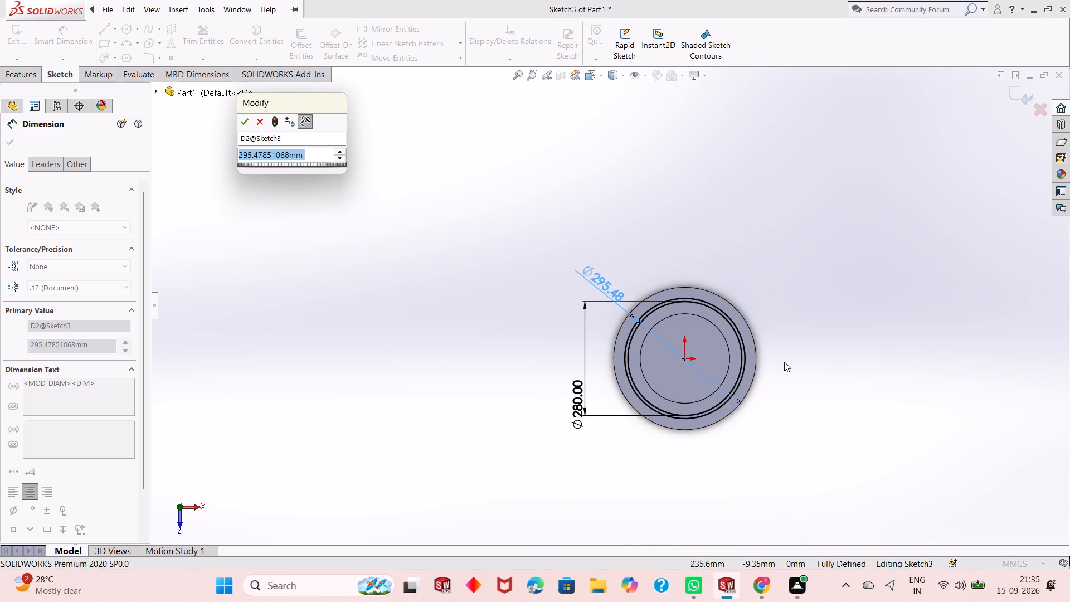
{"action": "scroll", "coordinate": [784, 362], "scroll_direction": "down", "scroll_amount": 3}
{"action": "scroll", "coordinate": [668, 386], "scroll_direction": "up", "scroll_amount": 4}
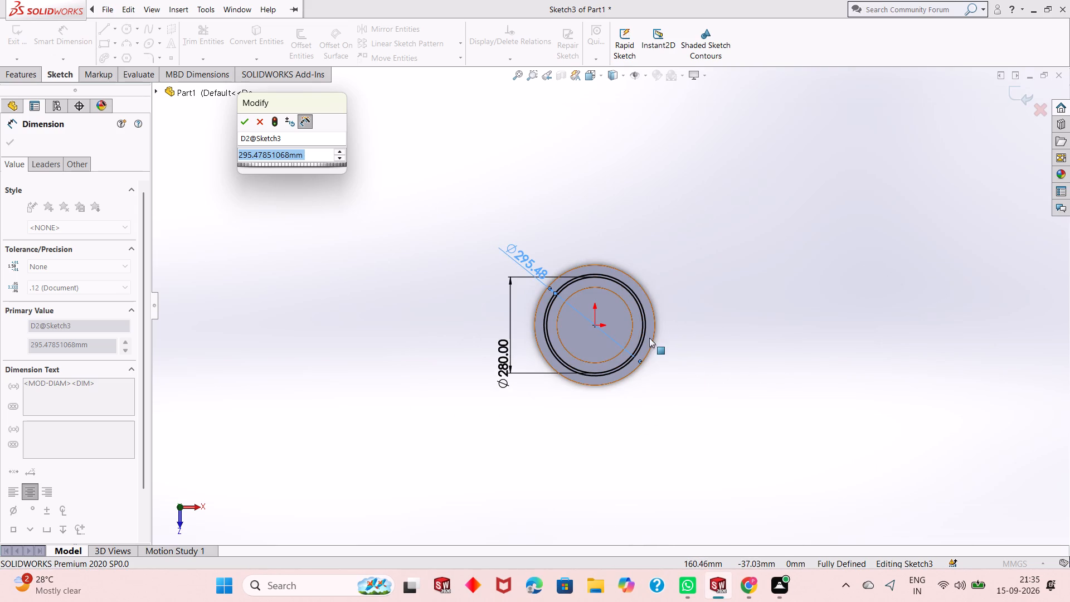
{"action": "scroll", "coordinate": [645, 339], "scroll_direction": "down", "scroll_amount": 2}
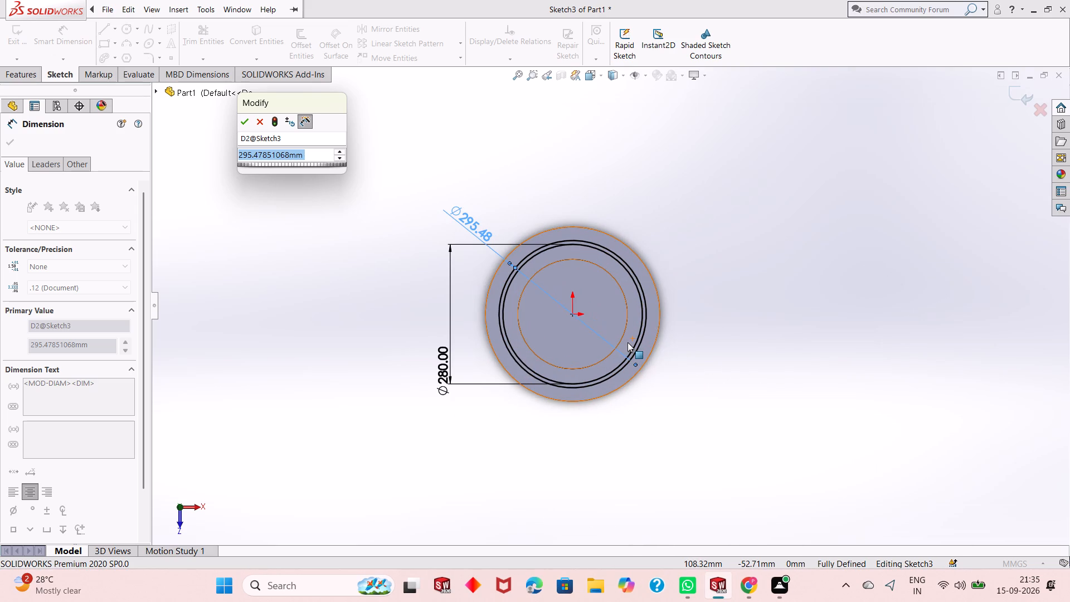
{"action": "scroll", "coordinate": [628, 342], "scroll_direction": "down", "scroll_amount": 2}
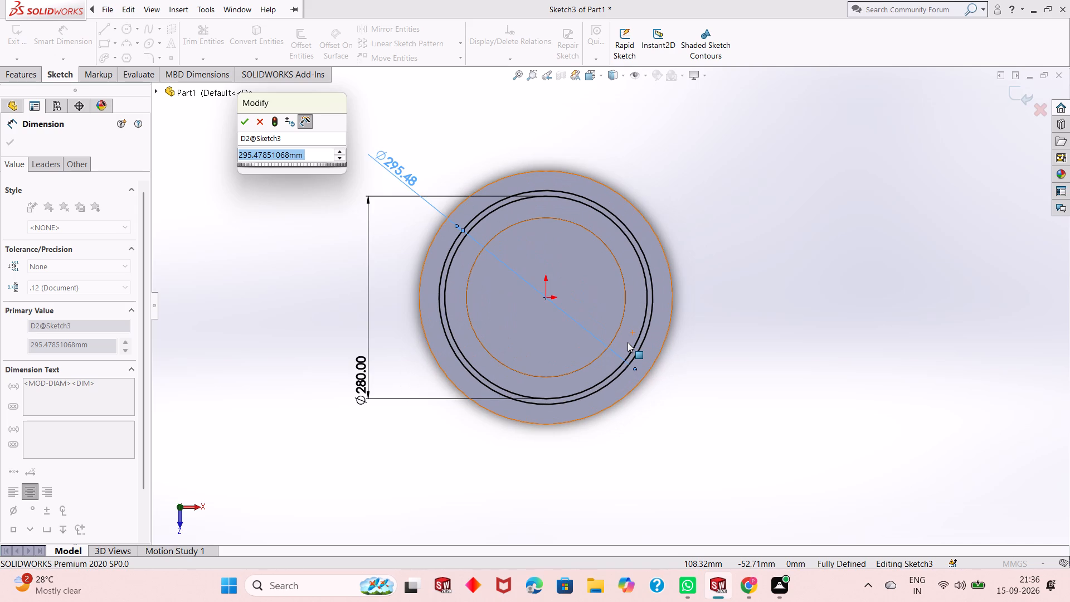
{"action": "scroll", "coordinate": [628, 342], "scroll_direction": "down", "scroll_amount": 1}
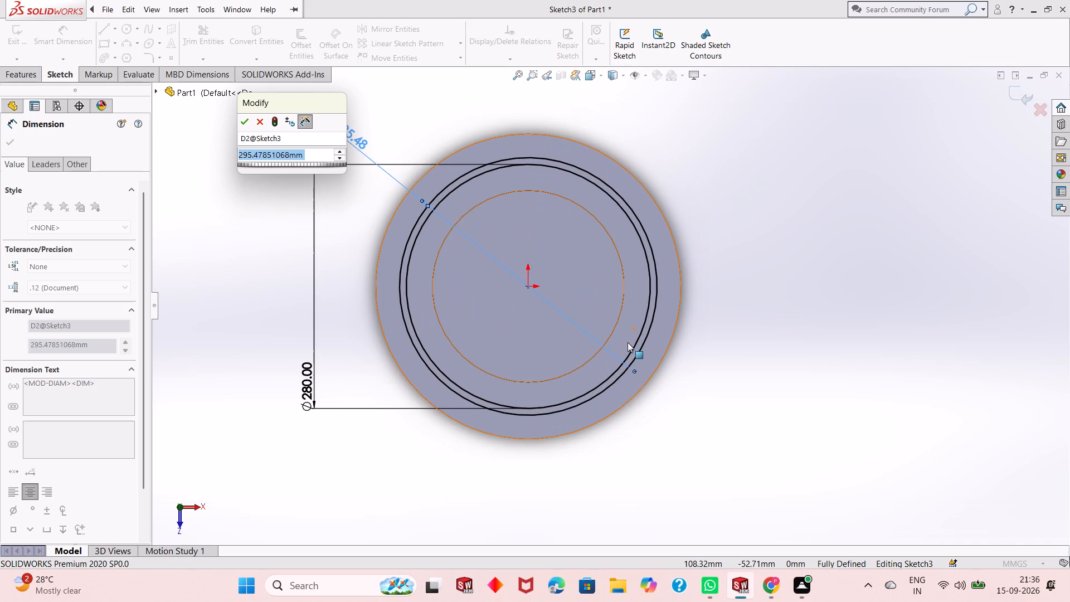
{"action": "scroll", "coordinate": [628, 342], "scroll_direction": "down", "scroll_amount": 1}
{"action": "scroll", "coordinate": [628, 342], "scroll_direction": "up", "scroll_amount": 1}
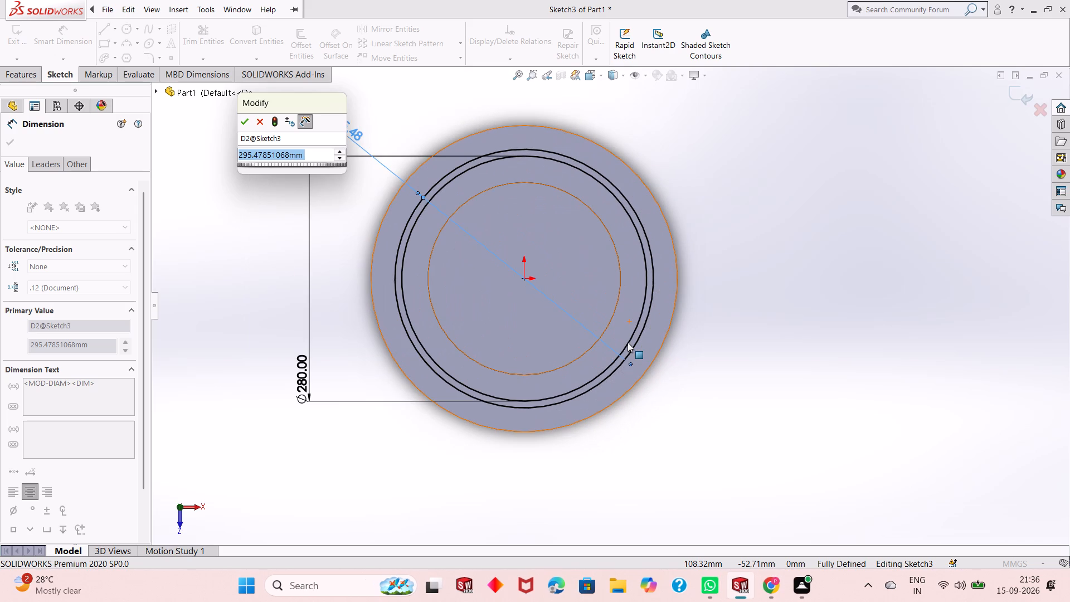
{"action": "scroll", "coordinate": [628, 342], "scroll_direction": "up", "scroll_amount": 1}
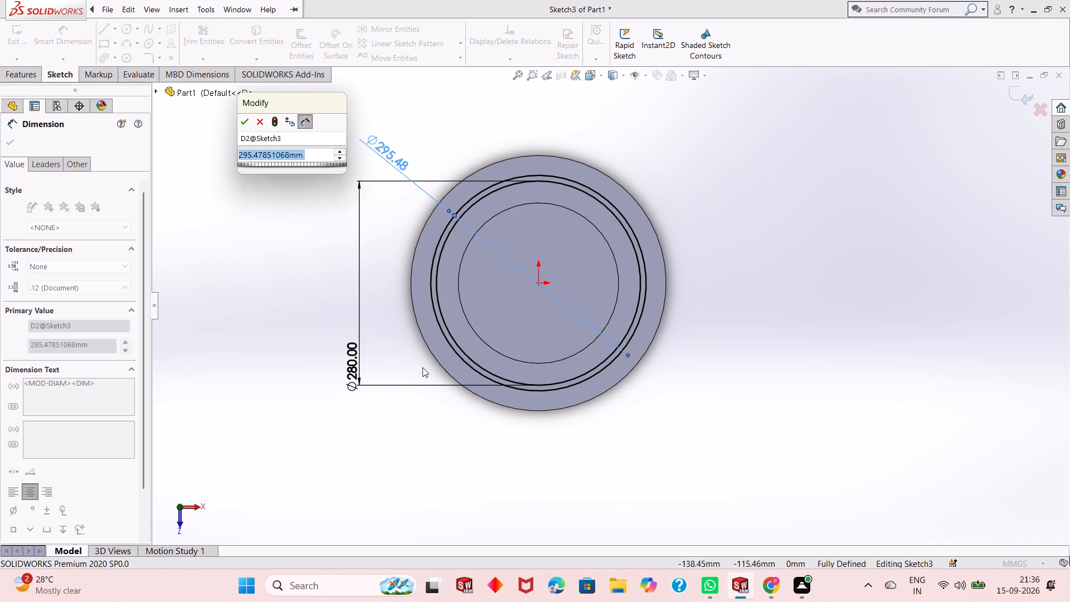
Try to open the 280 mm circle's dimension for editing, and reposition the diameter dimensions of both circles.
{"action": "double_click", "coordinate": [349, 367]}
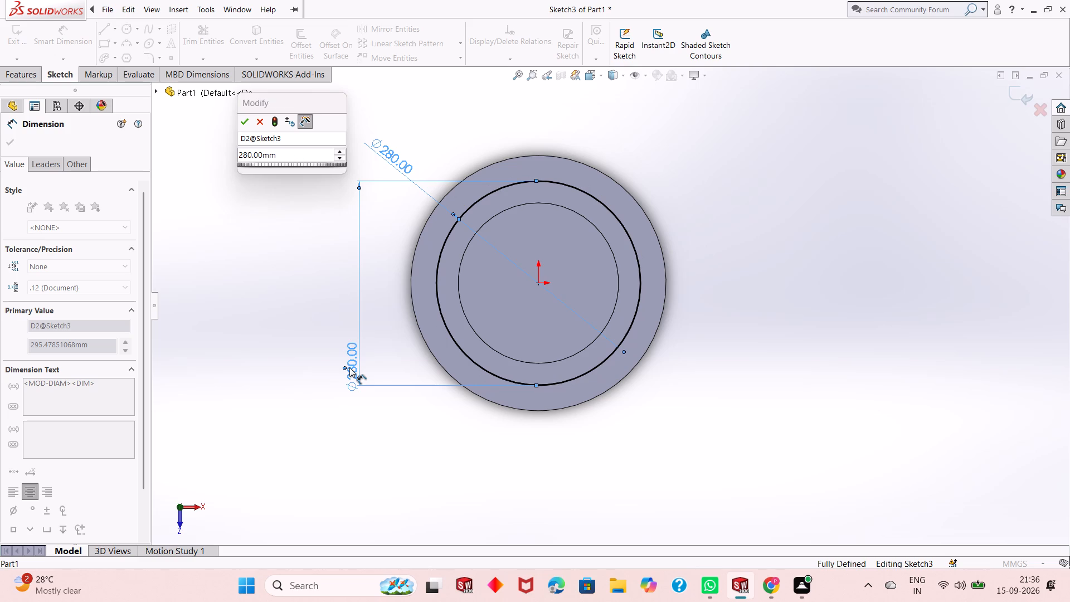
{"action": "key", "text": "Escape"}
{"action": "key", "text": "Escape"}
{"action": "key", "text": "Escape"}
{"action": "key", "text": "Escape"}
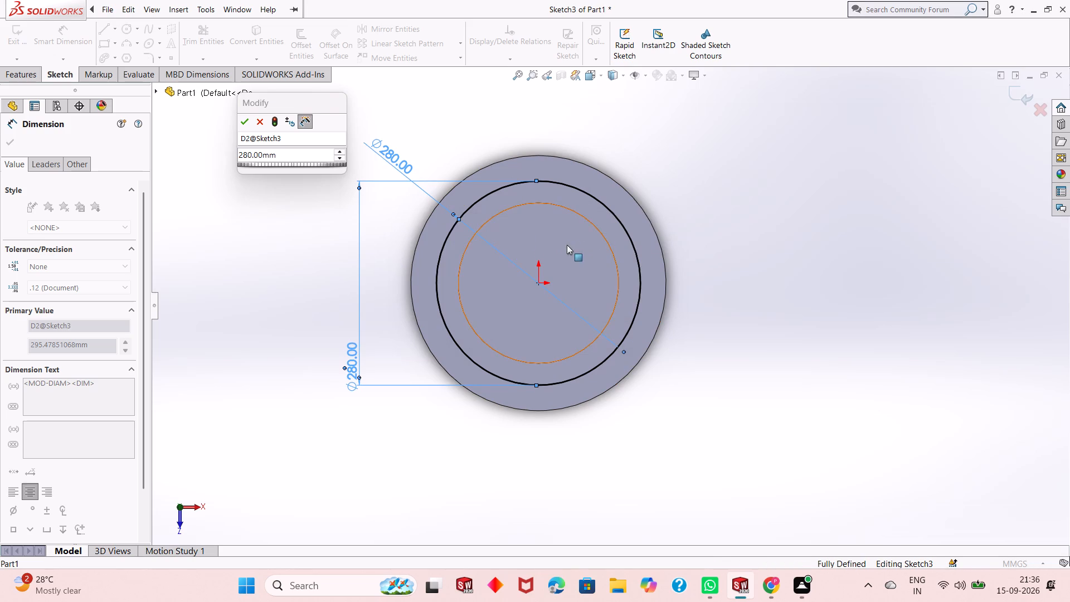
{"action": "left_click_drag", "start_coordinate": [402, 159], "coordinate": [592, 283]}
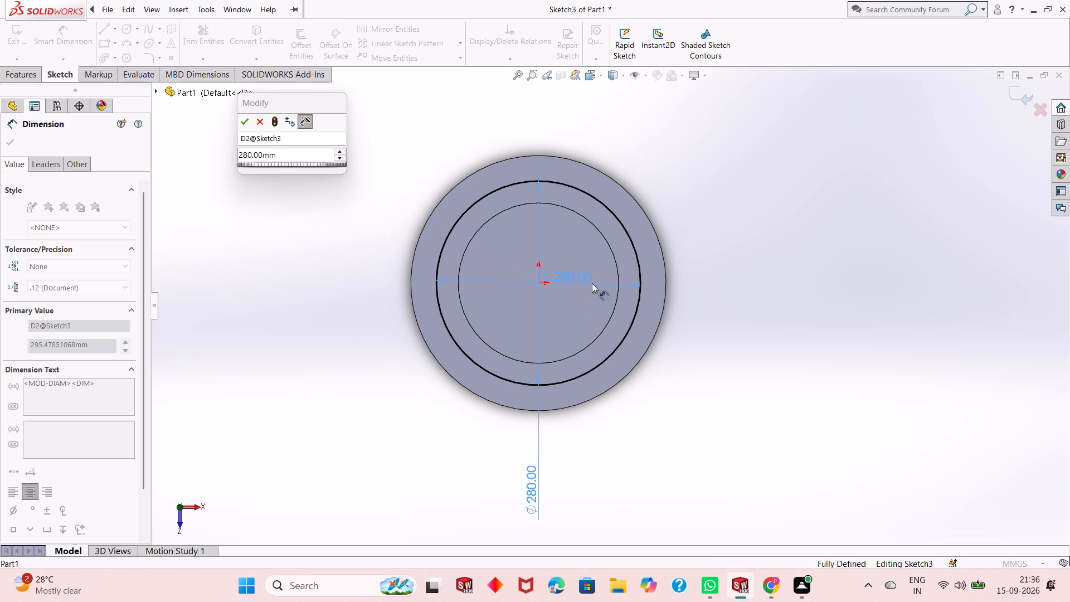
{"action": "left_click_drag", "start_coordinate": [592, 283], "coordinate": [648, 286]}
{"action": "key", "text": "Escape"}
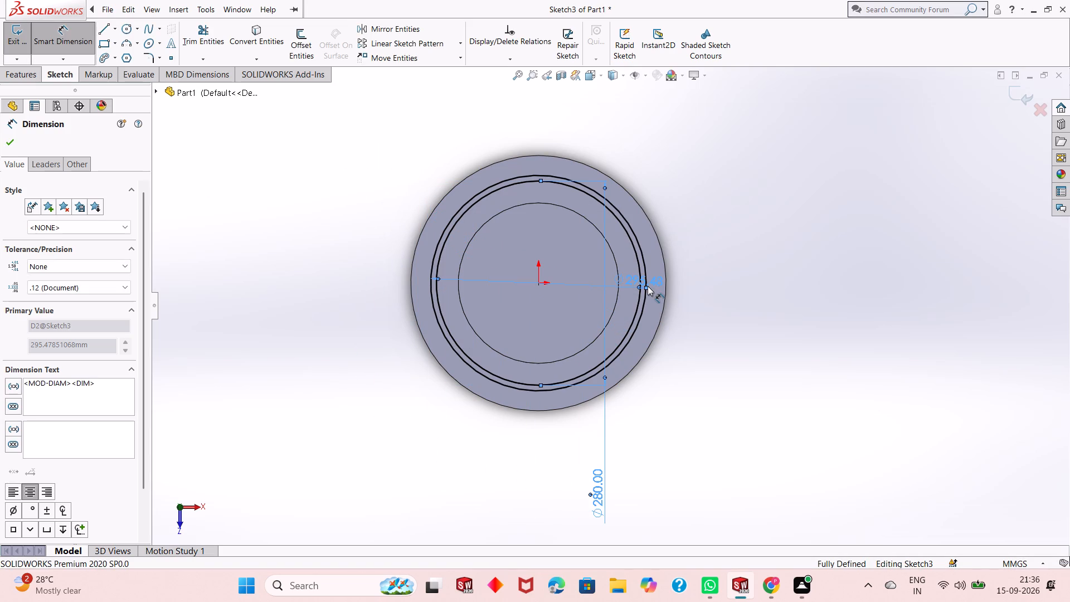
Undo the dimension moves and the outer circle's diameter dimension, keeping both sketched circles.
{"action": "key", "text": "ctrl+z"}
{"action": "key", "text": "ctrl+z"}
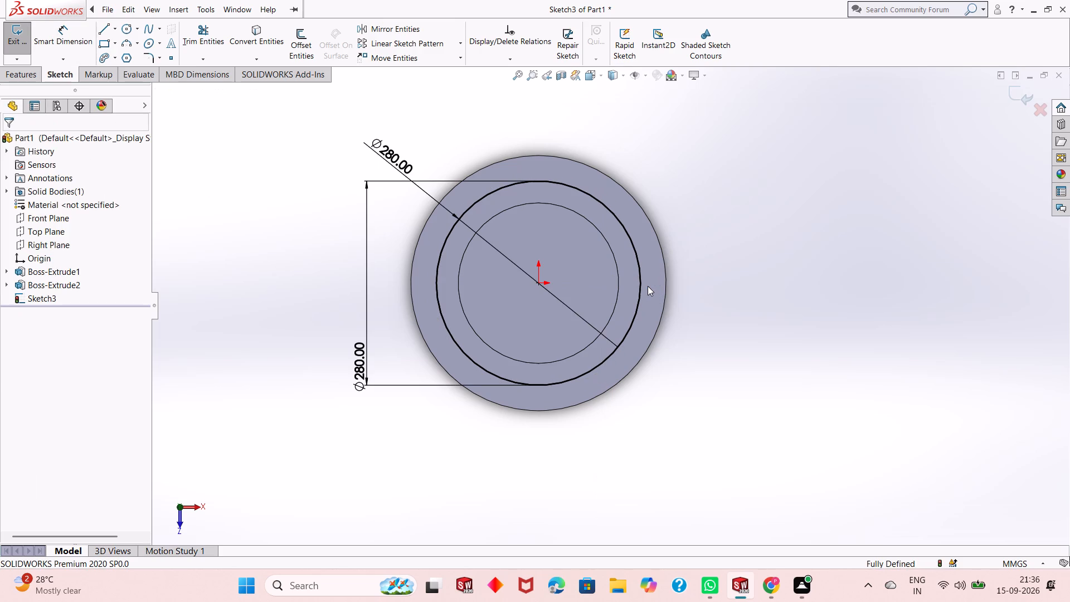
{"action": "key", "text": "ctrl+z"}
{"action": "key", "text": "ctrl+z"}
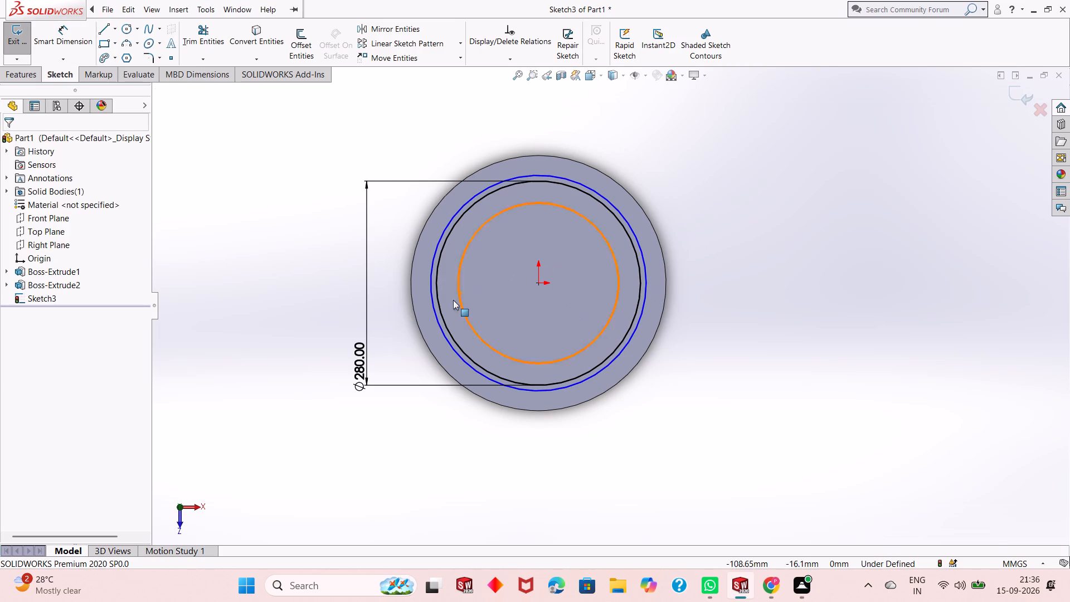
Set the diameter of the inner sketch circle to 240 mm.
{"action": "double_click", "coordinate": [359, 365]}
{"action": "type", "text": "240"}
{"action": "key", "text": "Return"}
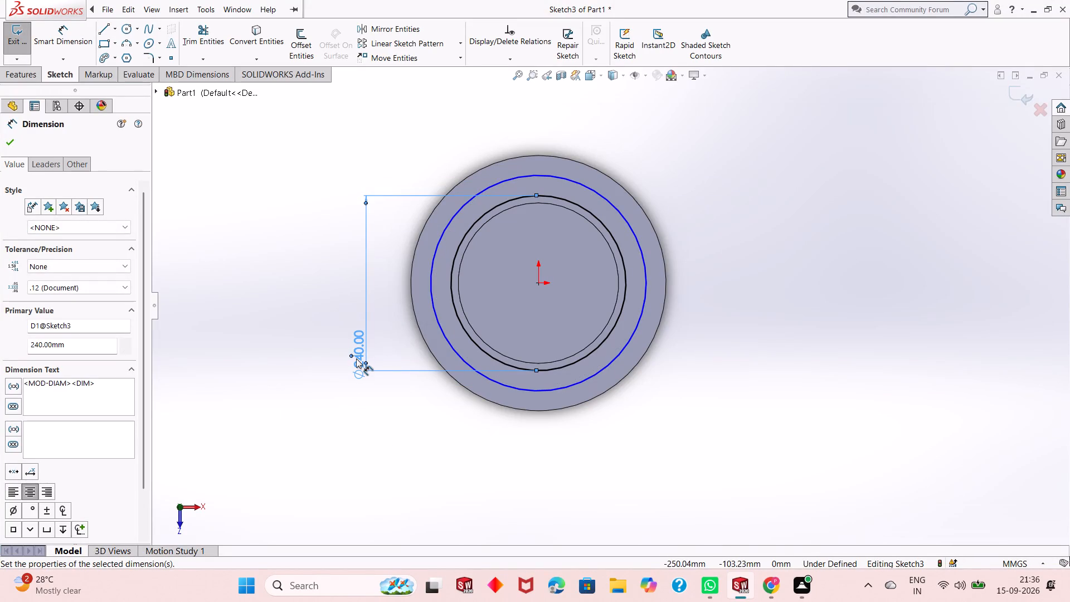
{"action": "key", "text": "Escape"}
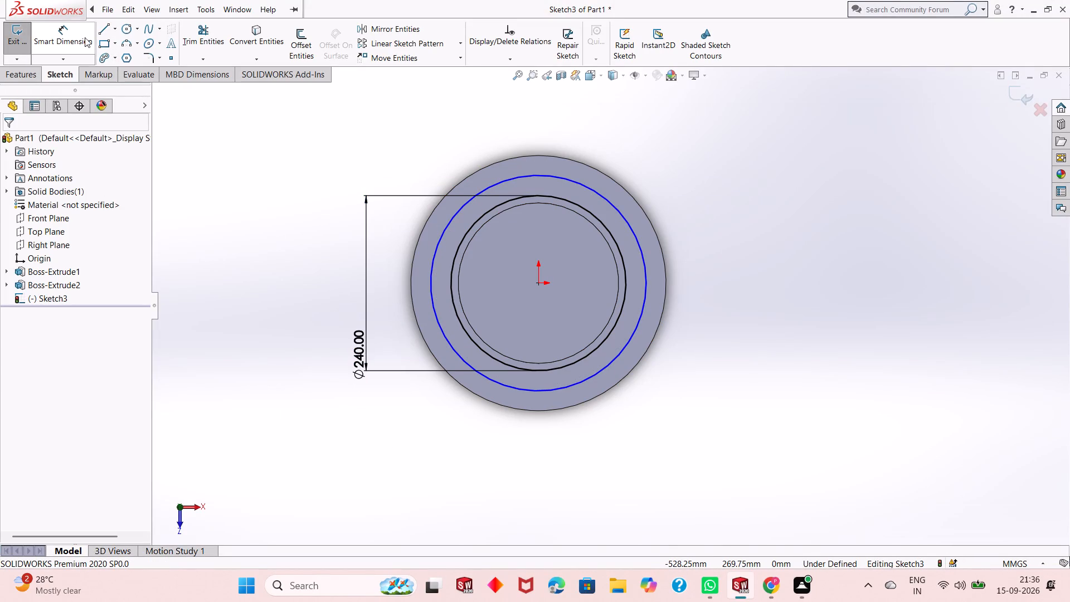
Dimension the diameter of the outer sketch circle and set it to 250 mm.
{"action": "left_click", "coordinate": [79, 36]}
{"action": "left_click", "coordinate": [440, 329]}
{"action": "left_click", "coordinate": [370, 483]}
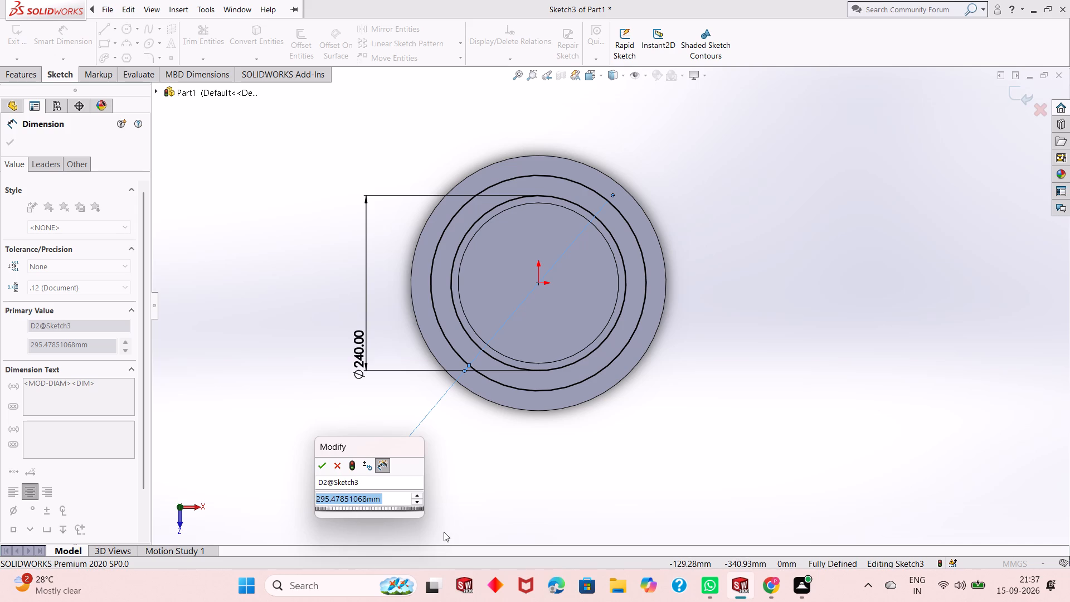
{"action": "scroll", "coordinate": [443, 532], "scroll_direction": "down", "scroll_amount": 1}
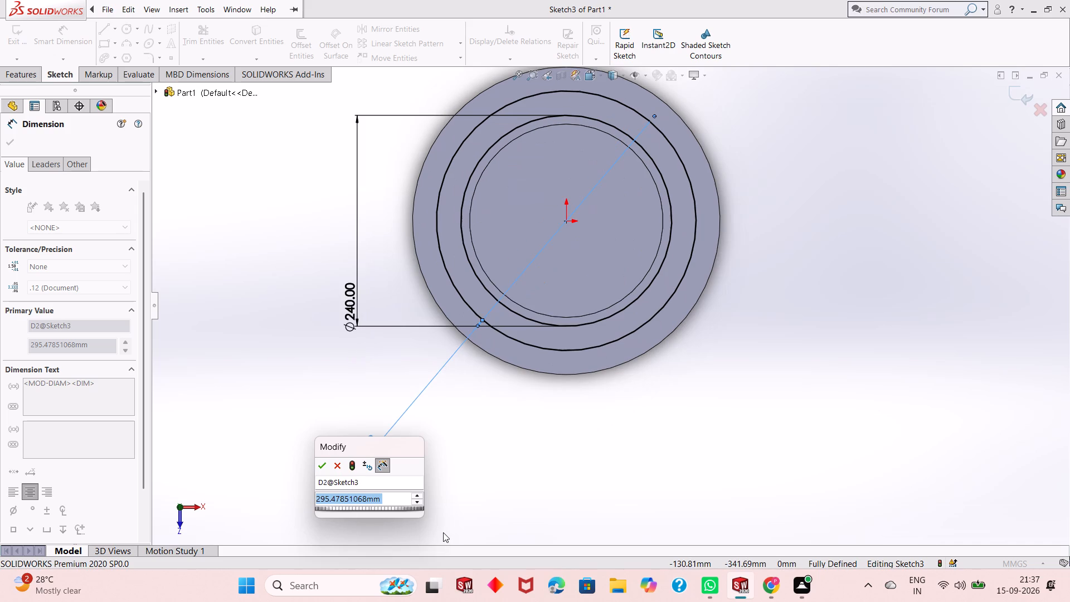
{"action": "scroll", "coordinate": [443, 532], "scroll_direction": "down", "scroll_amount": 2}
{"action": "scroll", "coordinate": [443, 532], "scroll_direction": "up", "scroll_amount": 2}
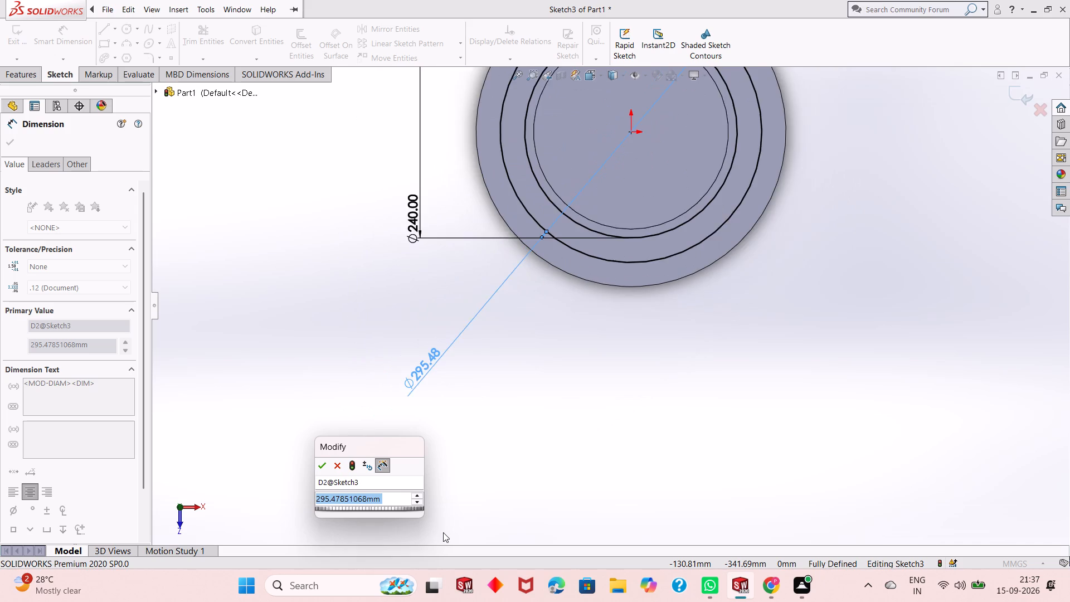
{"action": "scroll", "coordinate": [443, 532], "scroll_direction": "up", "scroll_amount": 1}
{"action": "scroll", "coordinate": [530, 513], "scroll_direction": "up", "scroll_amount": 3}
{"action": "scroll", "coordinate": [659, 195], "scroll_direction": "down", "scroll_amount": 4}
{"action": "scroll", "coordinate": [584, 293], "scroll_direction": "up", "scroll_amount": 2}
{"action": "scroll", "coordinate": [498, 353], "scroll_direction": "up", "scroll_amount": 3}
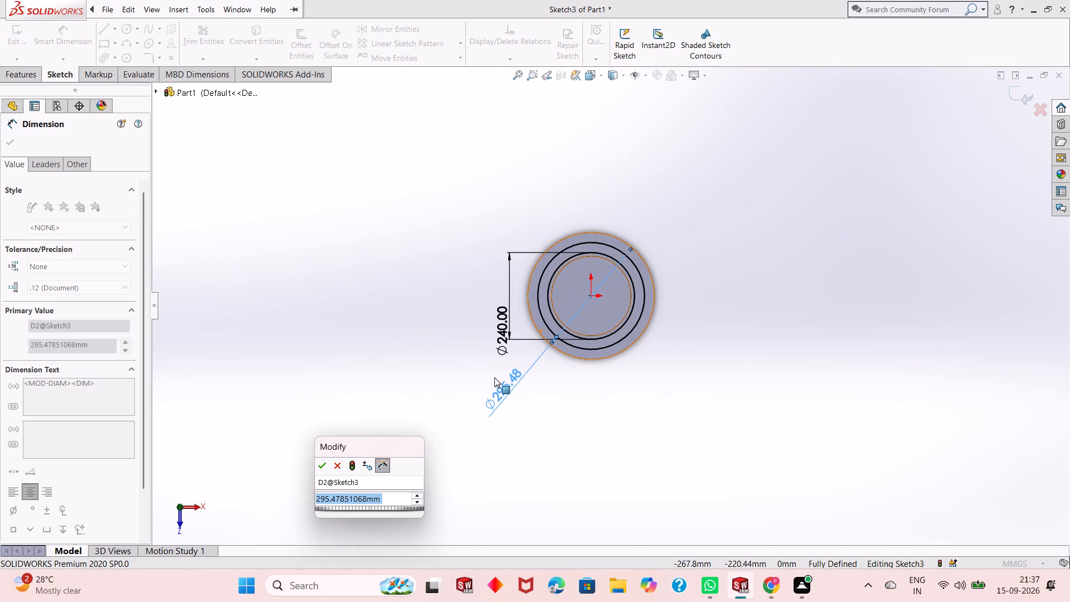
{"action": "double_click", "coordinate": [498, 389]}
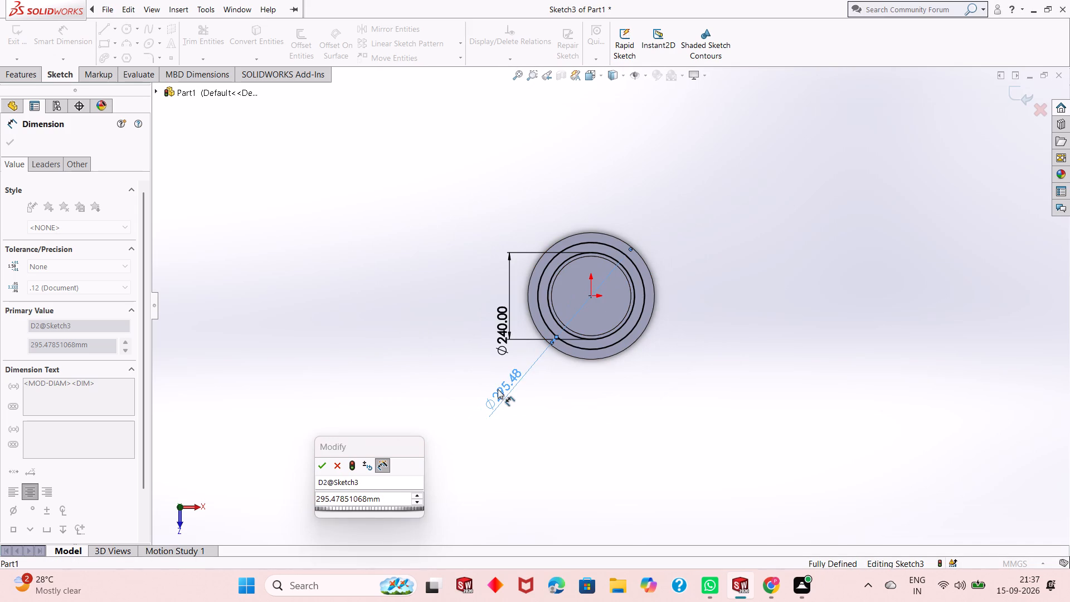
{"action": "double_click", "coordinate": [498, 389]}
{"action": "double_click", "coordinate": [498, 389]}
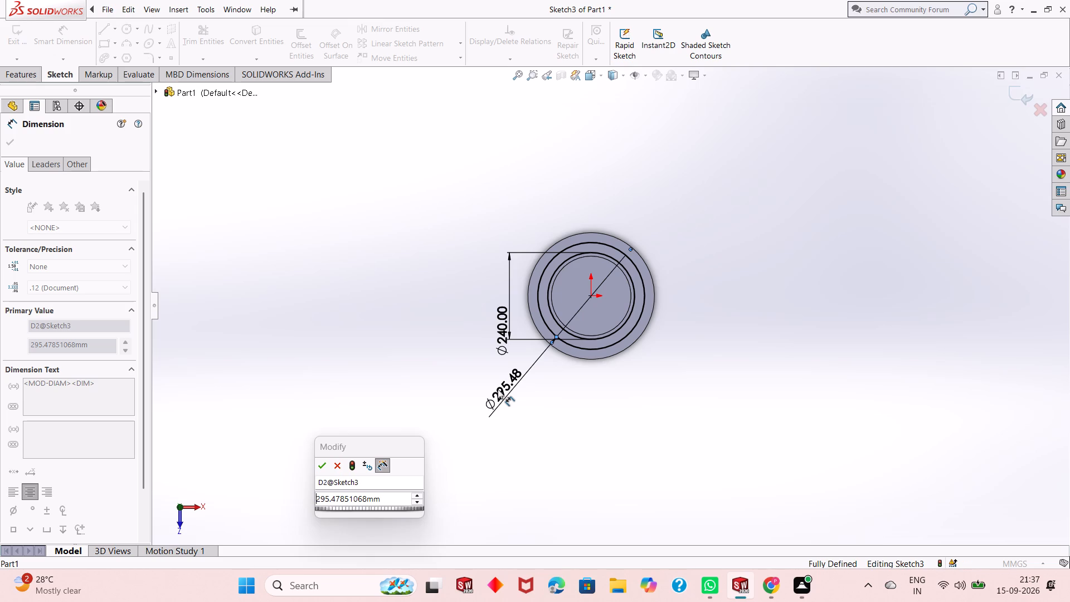
{"action": "type", "text": "250"}
{"action": "key", "text": "Return"}
{"action": "scroll", "coordinate": [567, 346], "scroll_direction": "down", "scroll_amount": 2}
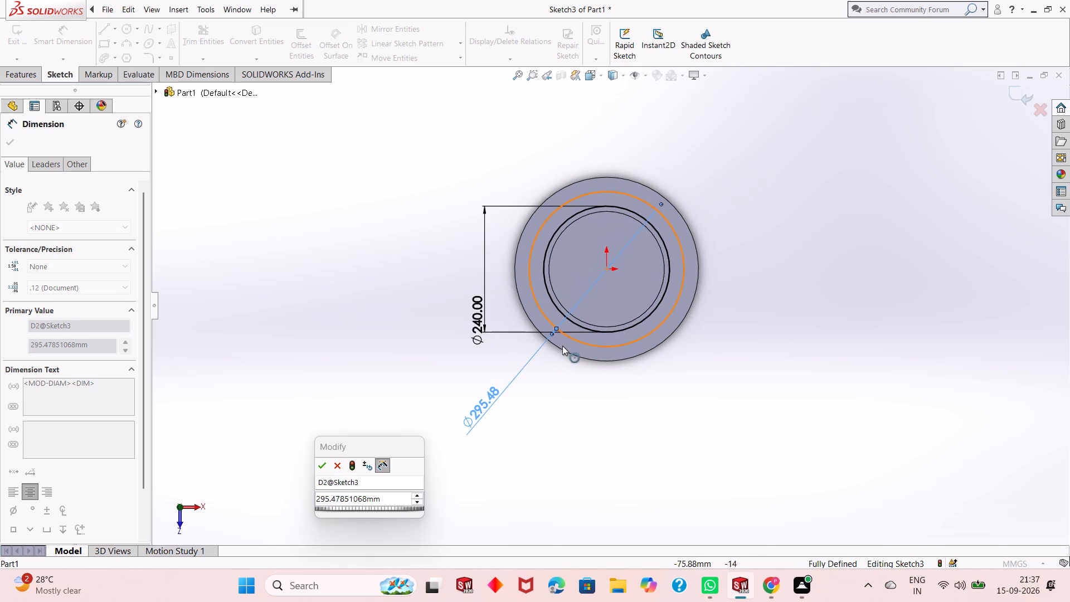
{"action": "double_click", "coordinate": [481, 405]}
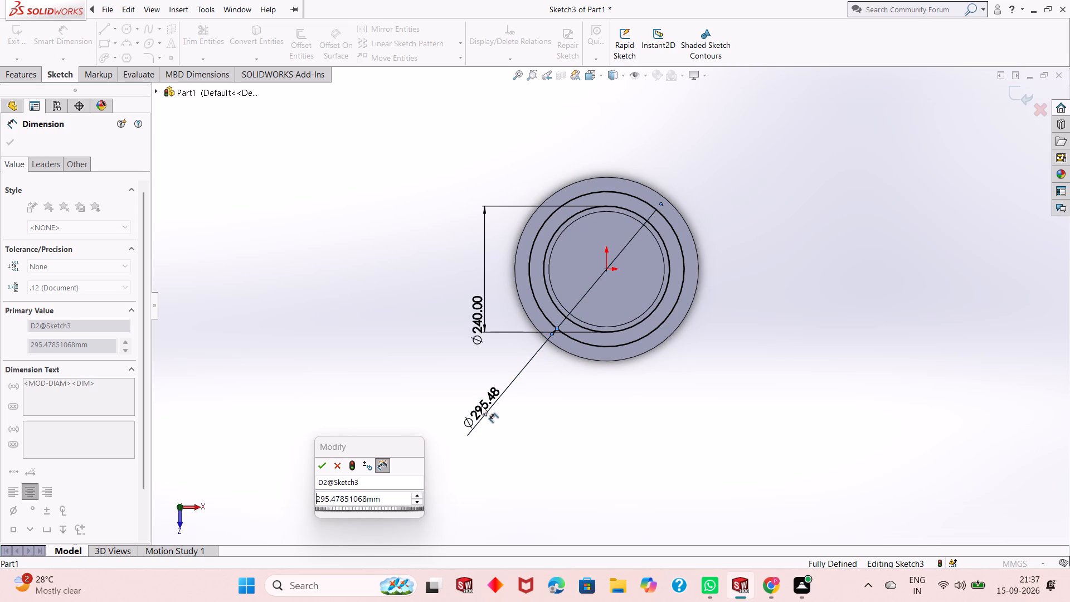
{"action": "double_click", "coordinate": [380, 498]}
{"action": "type", "text": "250"}
{"action": "key", "text": "Return"}
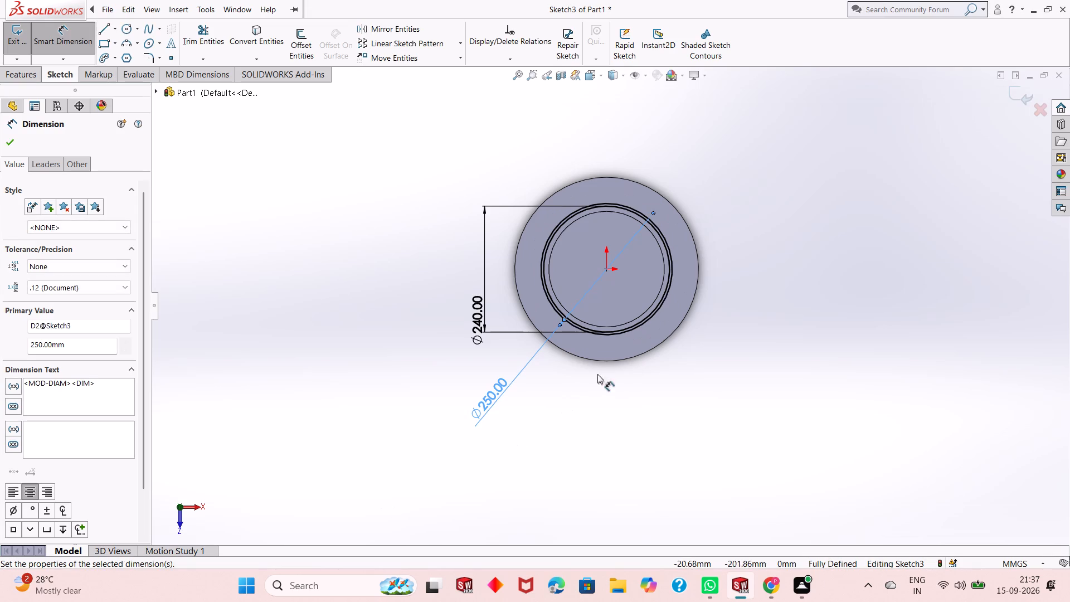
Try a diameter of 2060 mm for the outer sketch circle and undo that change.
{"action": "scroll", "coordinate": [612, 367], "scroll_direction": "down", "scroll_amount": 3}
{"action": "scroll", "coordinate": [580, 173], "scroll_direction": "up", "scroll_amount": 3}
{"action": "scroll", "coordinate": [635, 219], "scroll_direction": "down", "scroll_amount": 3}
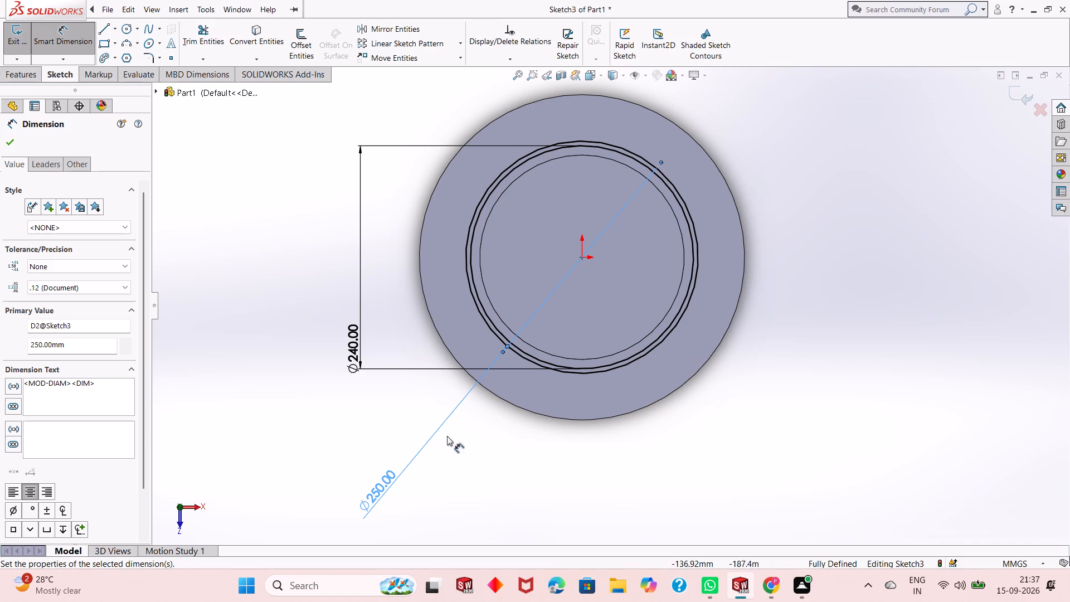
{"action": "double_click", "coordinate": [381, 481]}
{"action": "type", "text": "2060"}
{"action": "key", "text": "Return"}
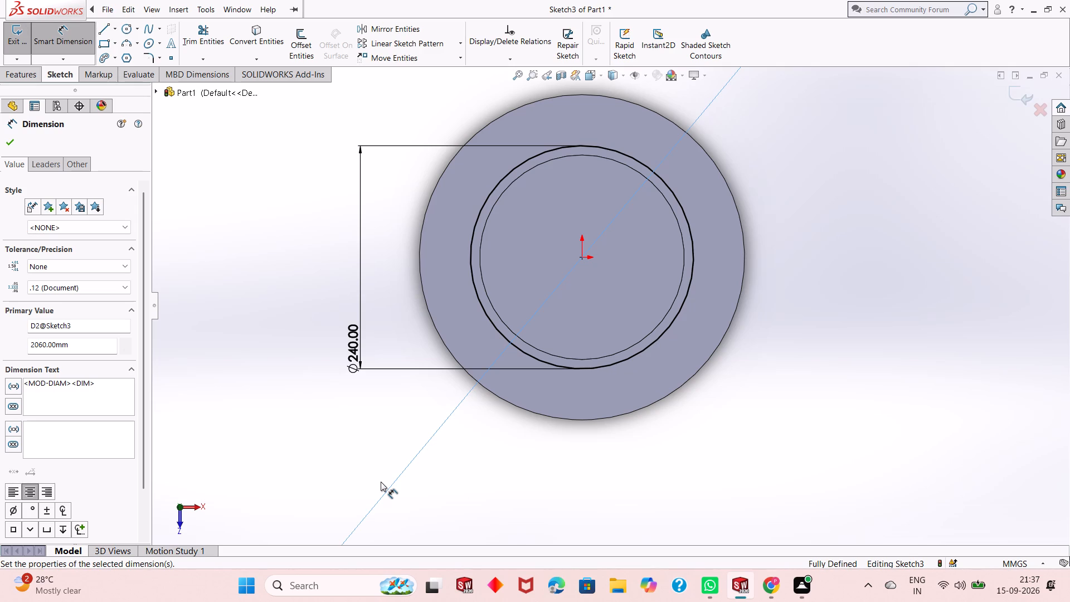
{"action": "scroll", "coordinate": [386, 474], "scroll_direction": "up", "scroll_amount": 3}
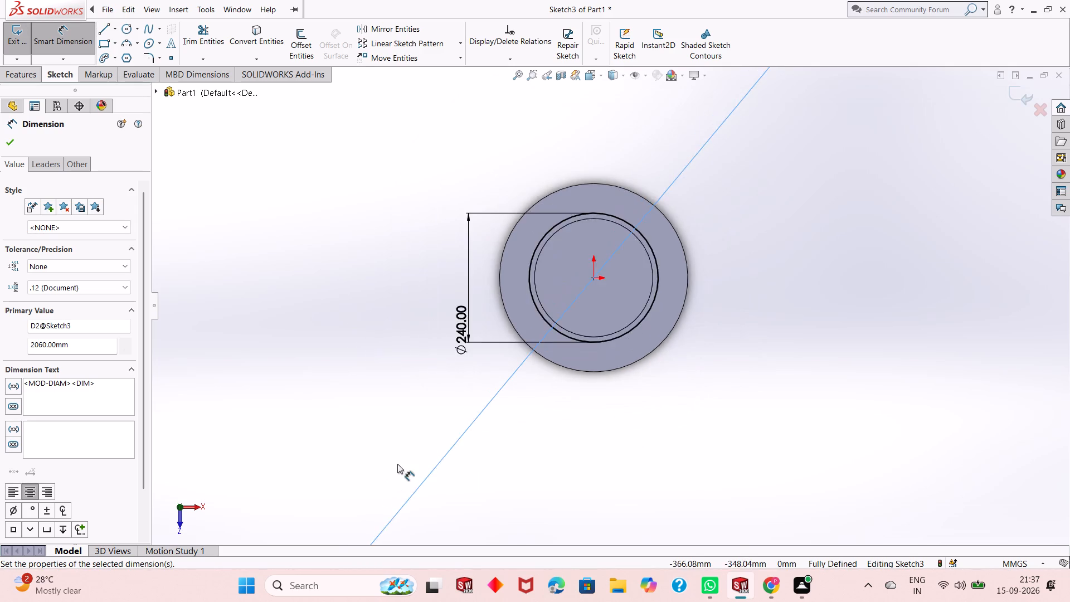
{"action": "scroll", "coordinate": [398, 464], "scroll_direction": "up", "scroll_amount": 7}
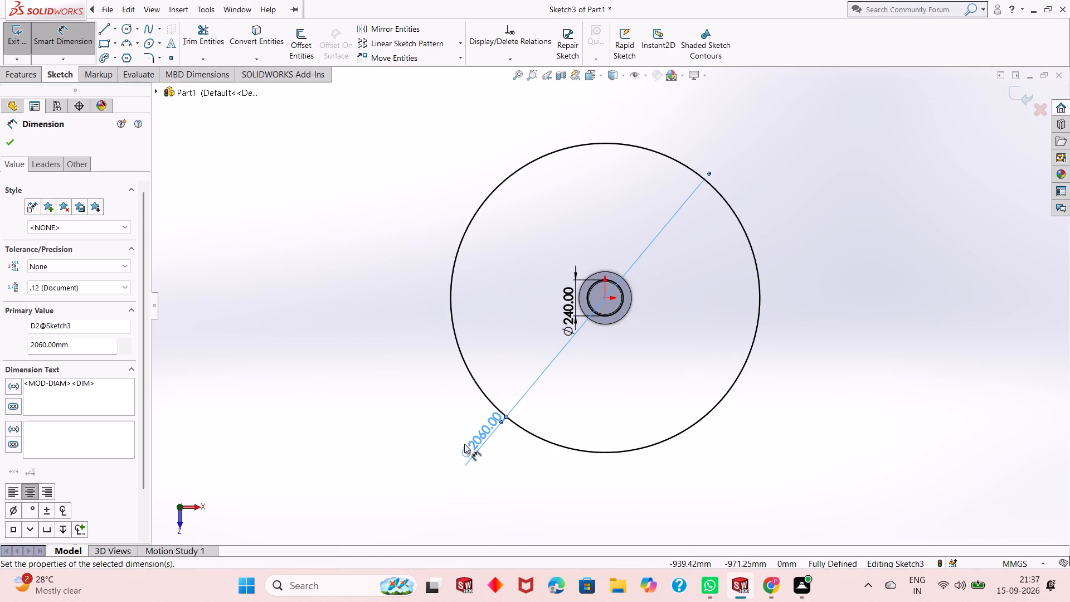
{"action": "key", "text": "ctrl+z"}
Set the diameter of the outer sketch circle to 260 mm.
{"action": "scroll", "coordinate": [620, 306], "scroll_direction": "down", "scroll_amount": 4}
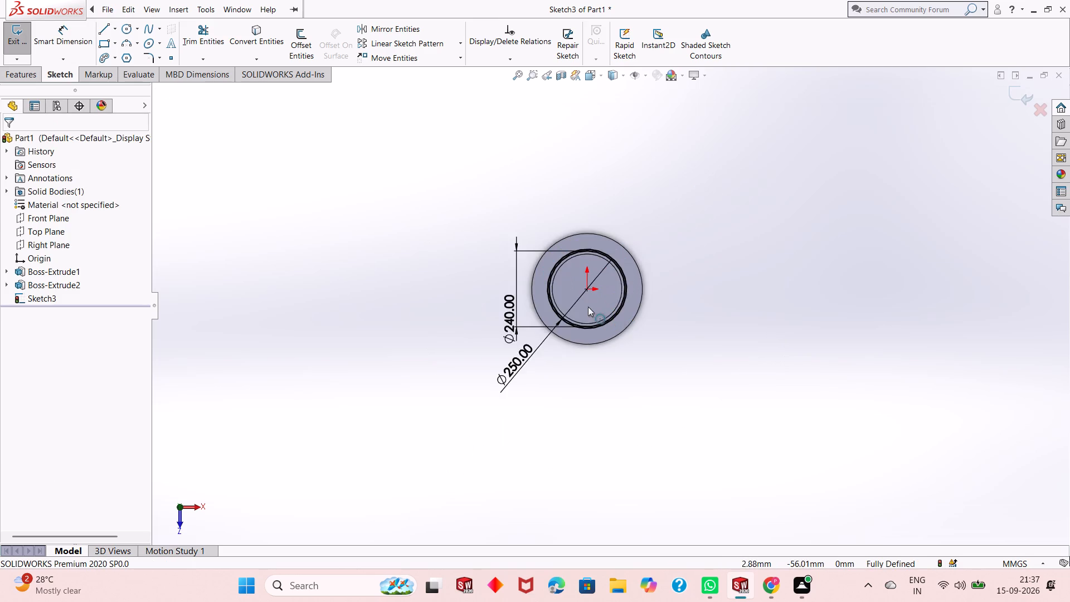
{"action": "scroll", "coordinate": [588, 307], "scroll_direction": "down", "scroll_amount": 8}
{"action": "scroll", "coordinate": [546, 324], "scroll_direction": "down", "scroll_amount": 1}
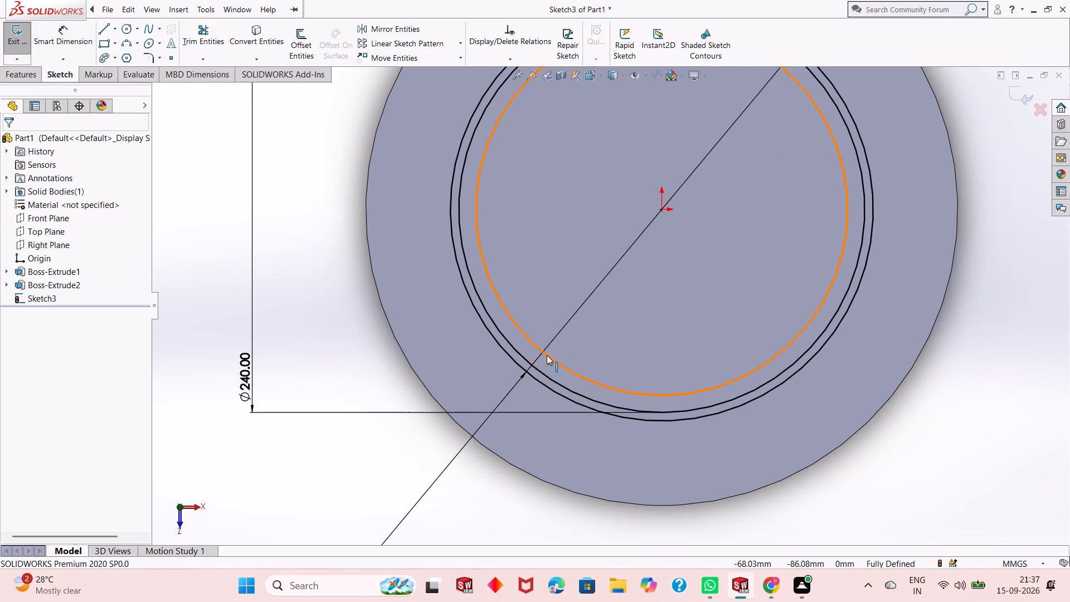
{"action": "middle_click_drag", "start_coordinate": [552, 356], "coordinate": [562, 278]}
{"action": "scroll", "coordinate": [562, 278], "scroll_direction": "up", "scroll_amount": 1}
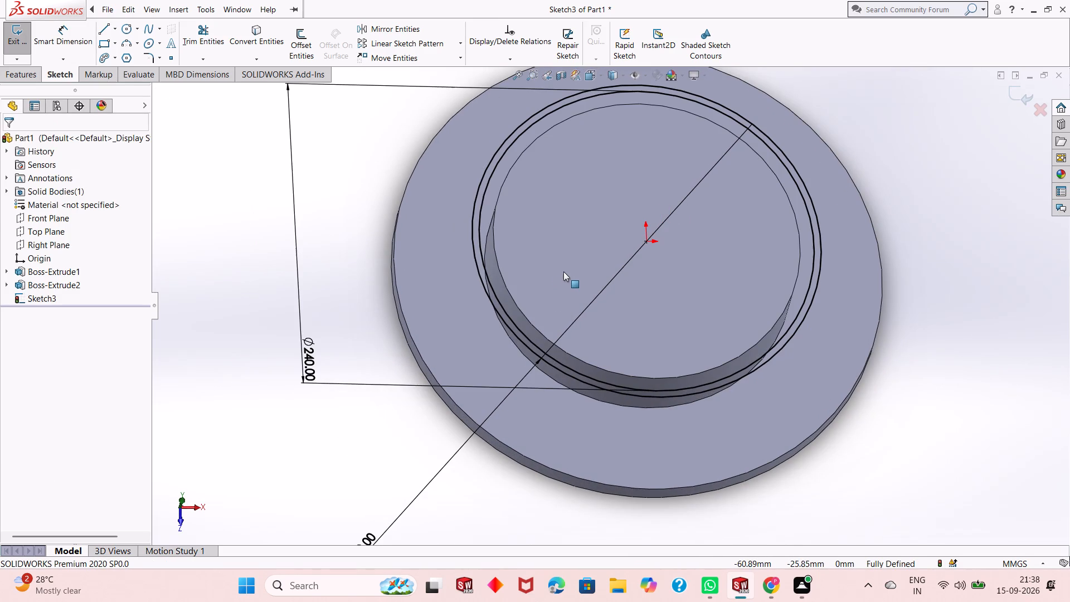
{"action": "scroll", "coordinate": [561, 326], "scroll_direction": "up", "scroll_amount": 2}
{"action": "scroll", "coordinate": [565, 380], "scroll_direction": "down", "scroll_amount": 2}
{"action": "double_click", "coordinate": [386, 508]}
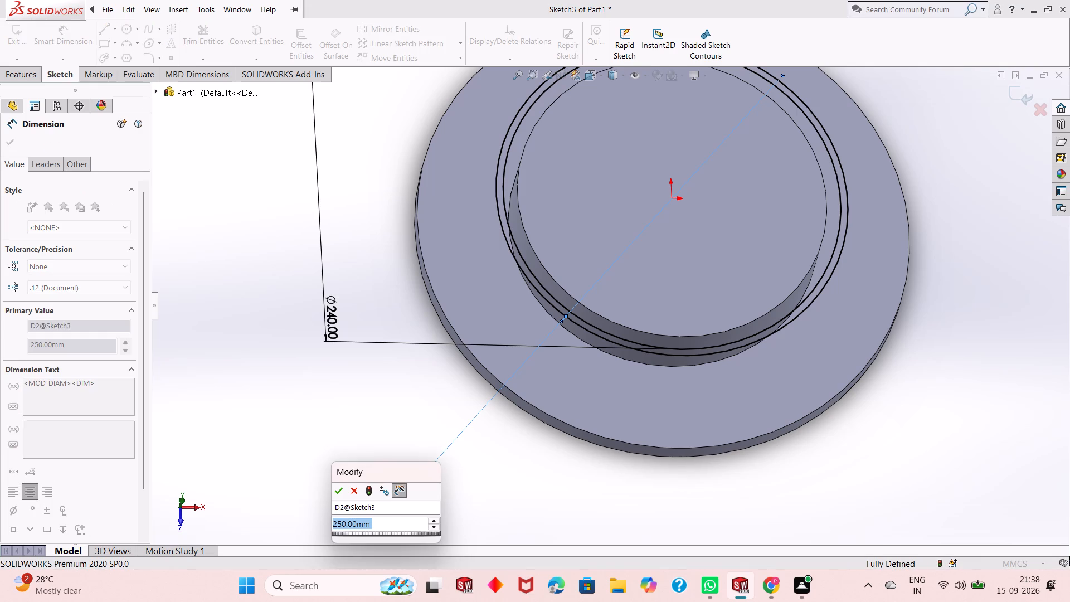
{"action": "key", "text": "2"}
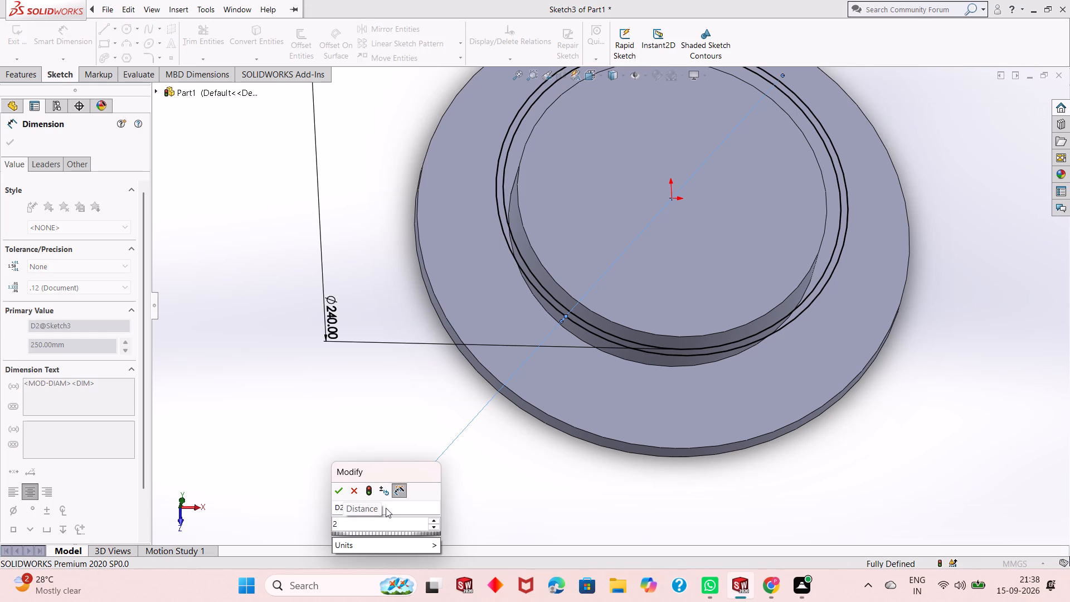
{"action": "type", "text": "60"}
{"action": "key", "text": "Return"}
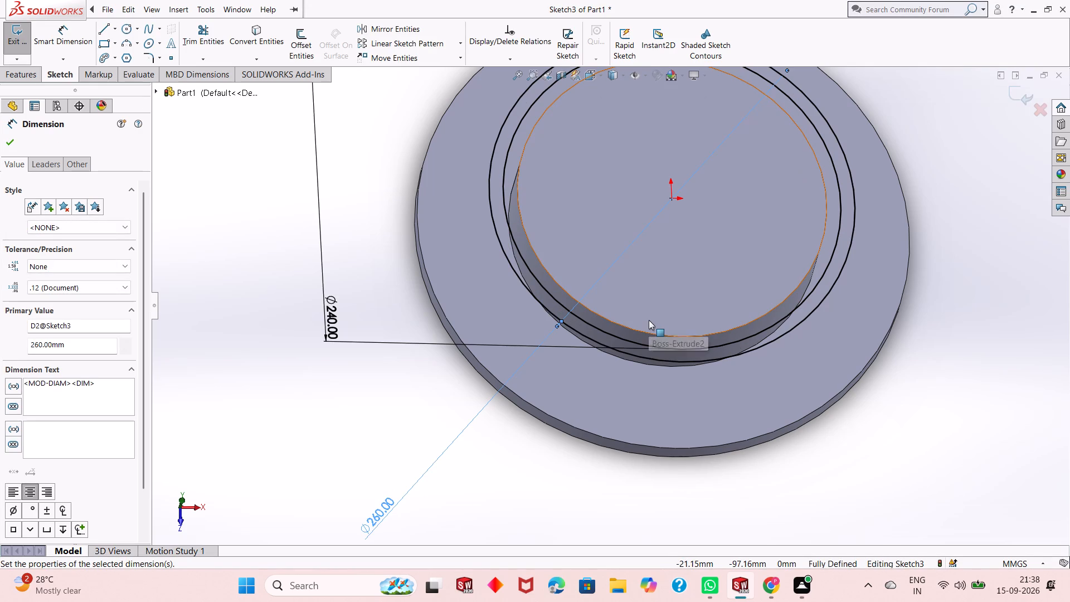
View the sketch face-on, move the outer circle's diameter dimension closer to the part, and set it to 250 mm.
{"action": "key", "text": "ctrl+8"}
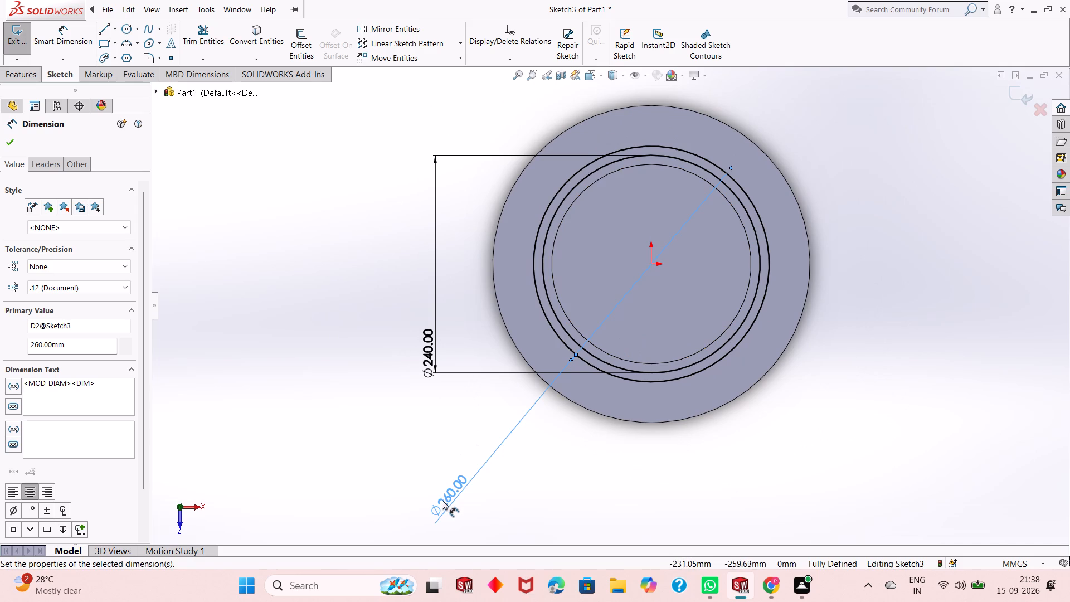
{"action": "left_click_drag", "start_coordinate": [442, 501], "coordinate": [478, 449]}
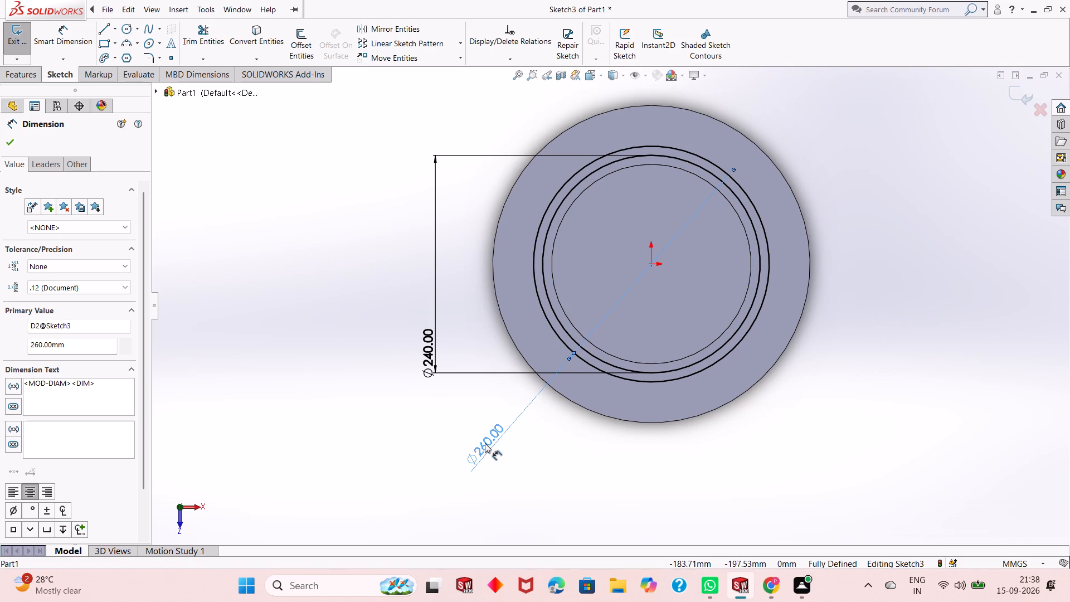
{"action": "double_click", "coordinate": [485, 443]}
{"action": "type", "text": "250"}
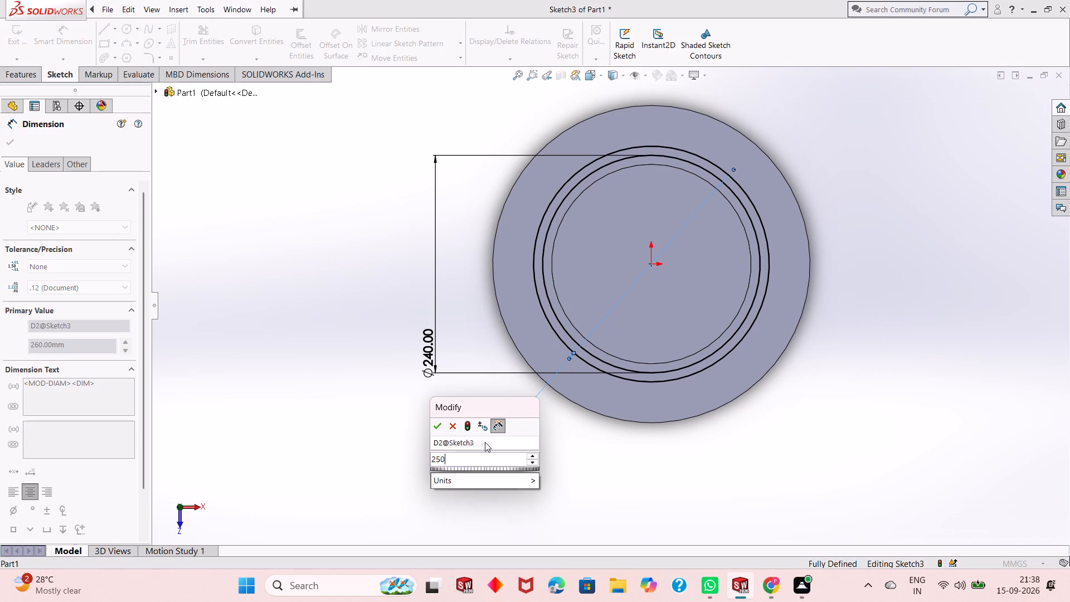
{"action": "key", "text": "Return"}
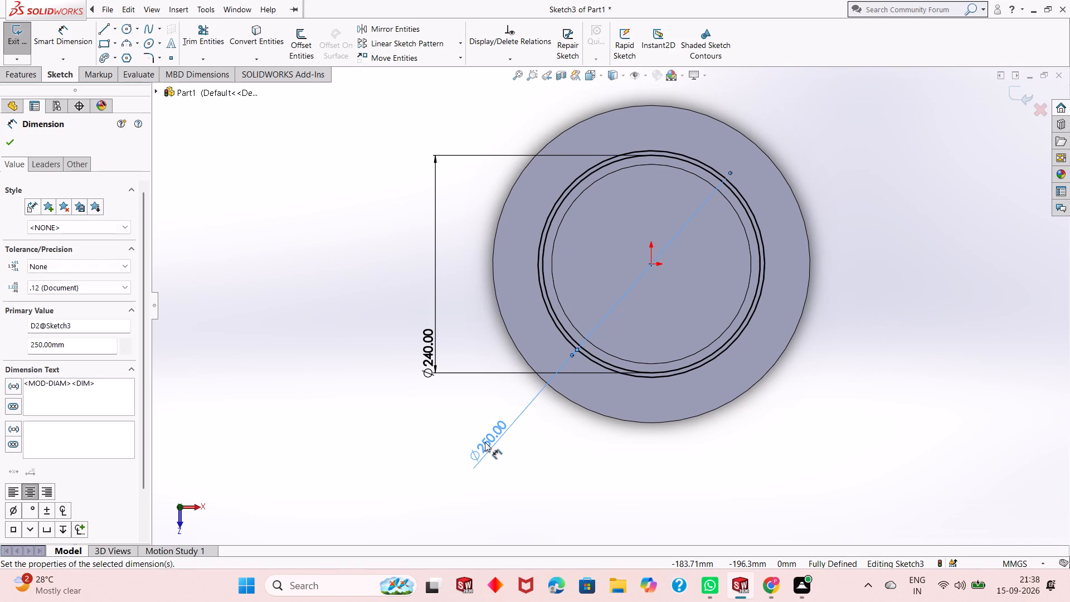
Sketch a small circle about 11 mm in diameter, centred on the top quadrant point of the 250 mm circle.
{"action": "scroll", "coordinate": [667, 155], "scroll_direction": "down", "scroll_amount": 3}
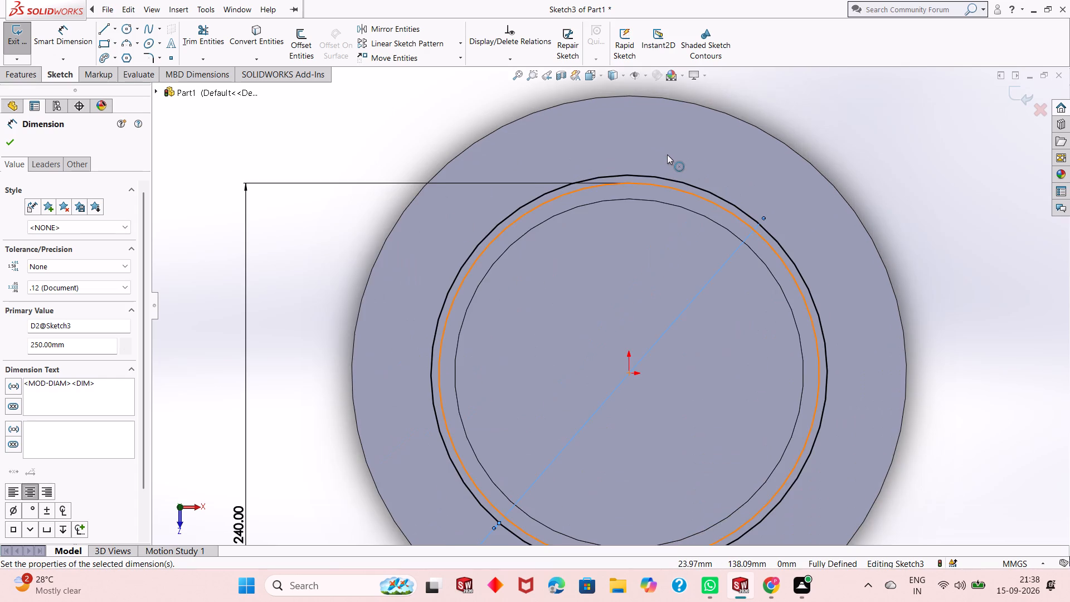
{"action": "scroll", "coordinate": [667, 154], "scroll_direction": "down", "scroll_amount": 1}
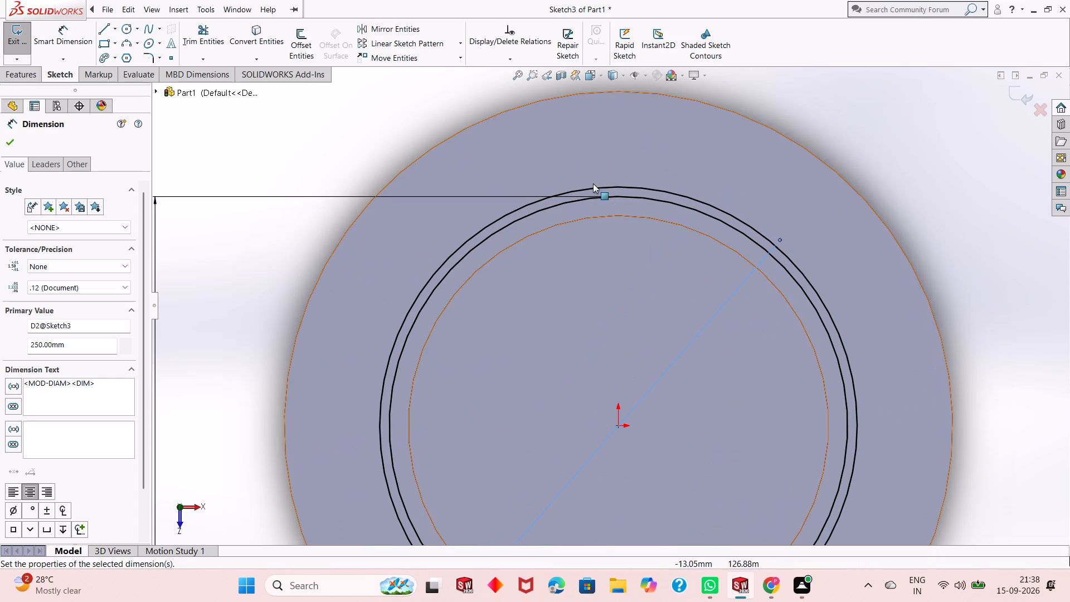
{"action": "right_click", "coordinate": [641, 121]}
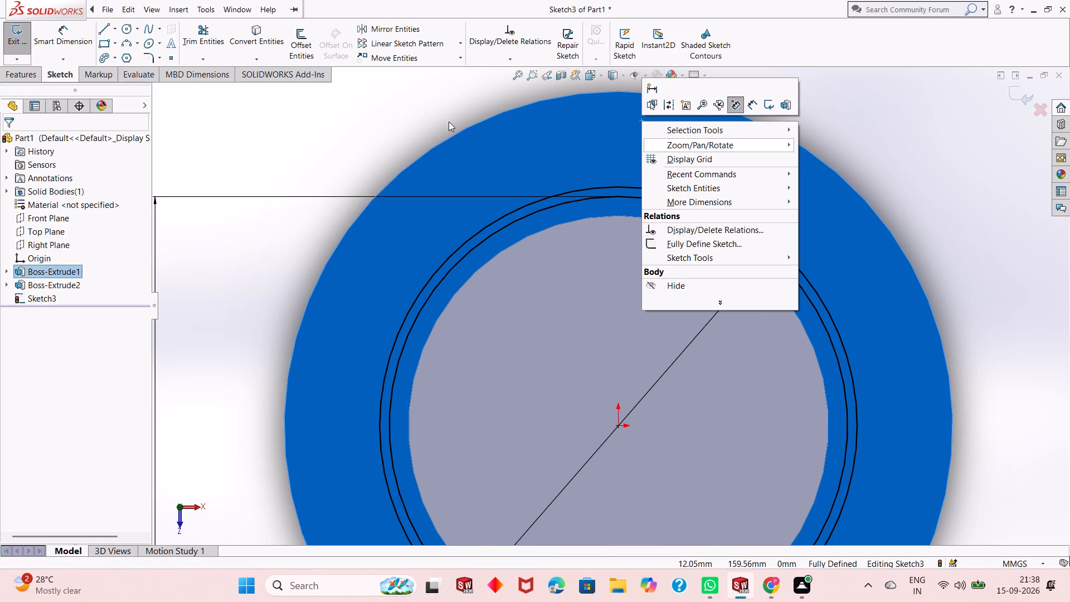
{"action": "left_click", "coordinate": [445, 122]}
{"action": "left_click", "coordinate": [128, 32]}
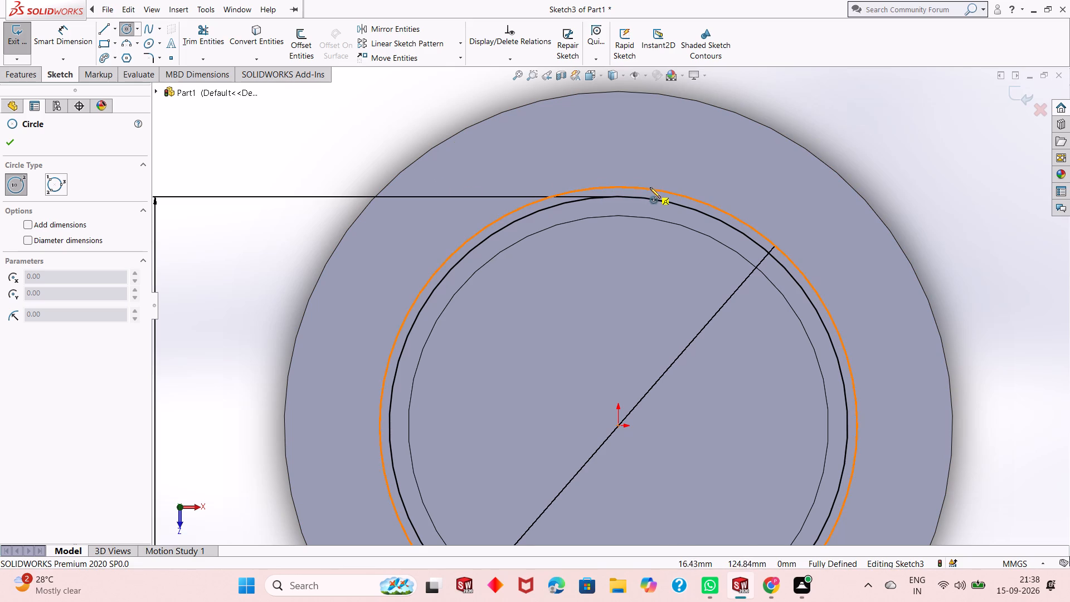
{"action": "scroll", "coordinate": [619, 187], "scroll_direction": "up", "scroll_amount": 3}
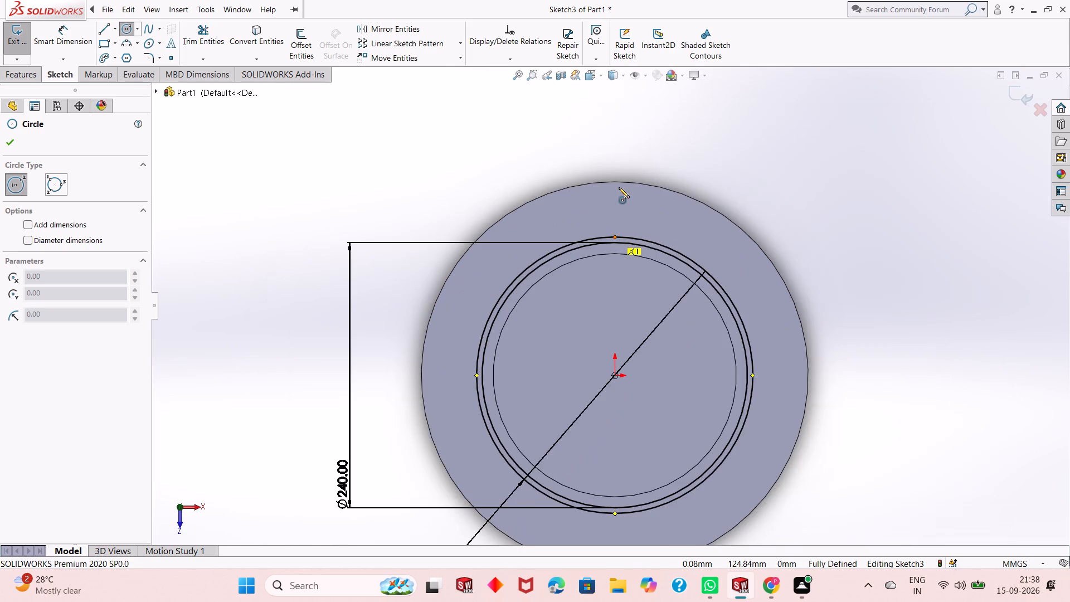
{"action": "scroll", "coordinate": [619, 187], "scroll_direction": "up", "scroll_amount": 3}
{"action": "scroll", "coordinate": [618, 188], "scroll_direction": "down", "scroll_amount": 3}
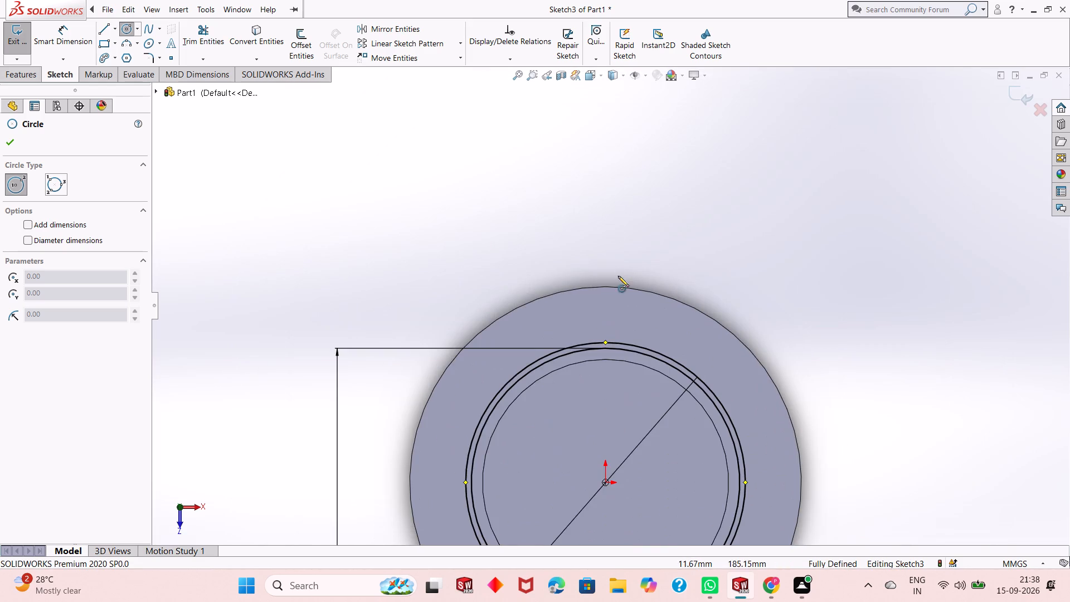
{"action": "scroll", "coordinate": [618, 270], "scroll_direction": "up", "scroll_amount": 3}
{"action": "scroll", "coordinate": [616, 198], "scroll_direction": "up", "scroll_amount": 3}
{"action": "scroll", "coordinate": [607, 366], "scroll_direction": "down", "scroll_amount": 7}
{"action": "scroll", "coordinate": [618, 195], "scroll_direction": "down", "scroll_amount": 6}
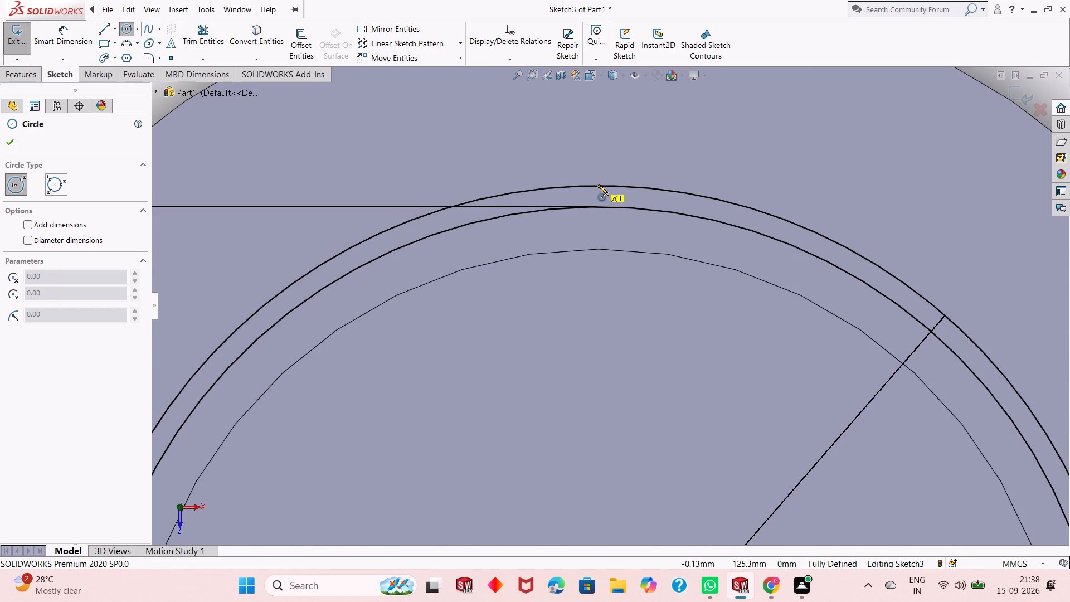
{"action": "left_click", "coordinate": [598, 185]}
{"action": "left_click", "coordinate": [607, 164]}
{"action": "right_click", "coordinate": [607, 163]}
{"action": "left_click", "coordinate": [638, 172]}
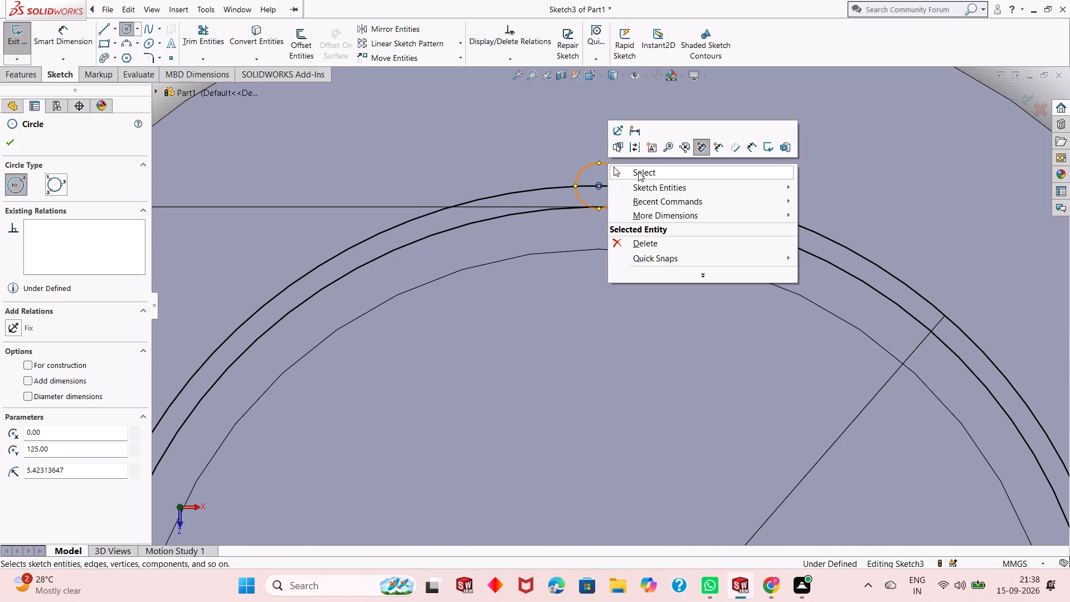
Dimension the small circle at the top of the 250 mm circle with a diameter of 12 mm.
{"action": "left_click", "coordinate": [71, 48]}
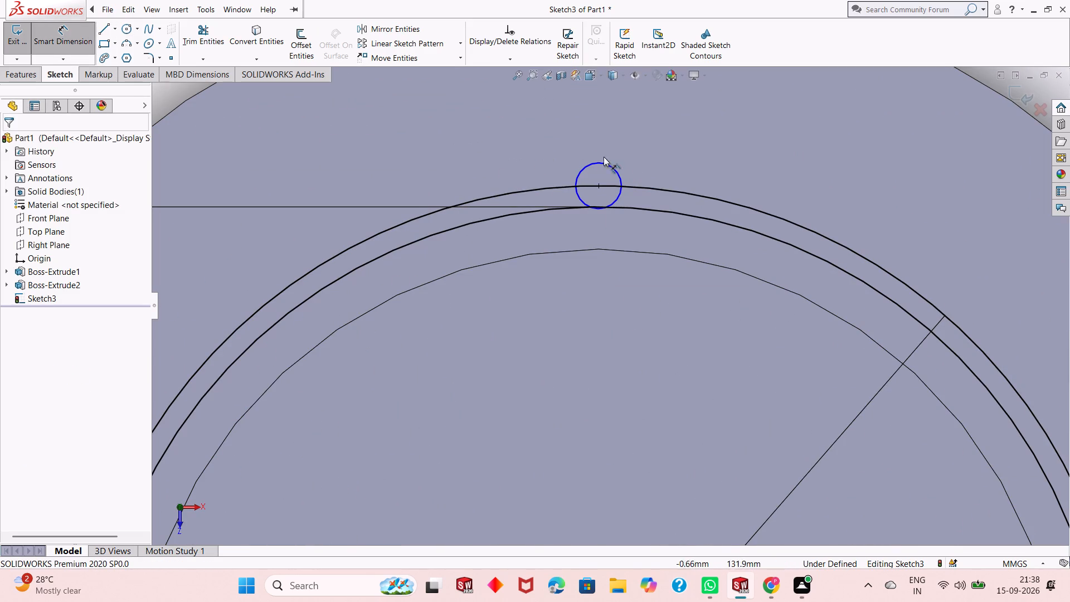
{"action": "left_click", "coordinate": [621, 176]}
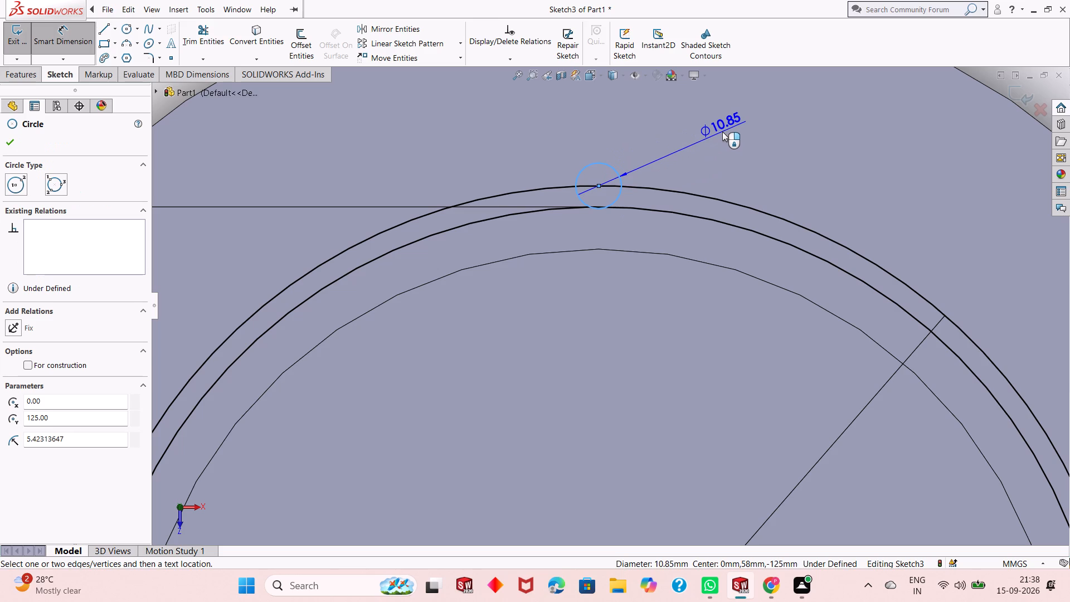
{"action": "left_click", "coordinate": [722, 132]}
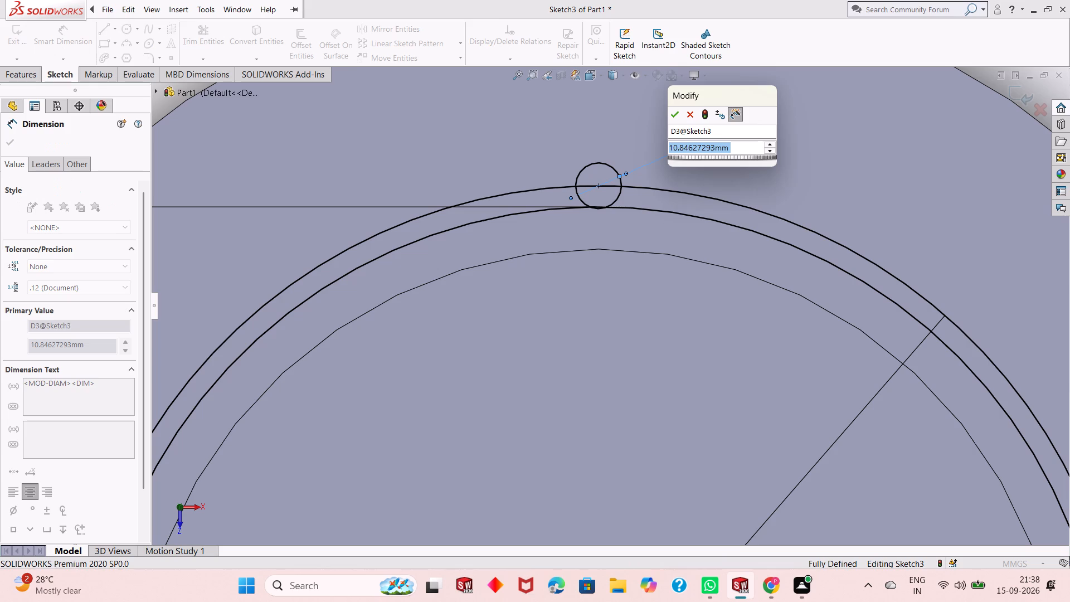
{"action": "scroll", "coordinate": [722, 132], "scroll_direction": "up", "scroll_amount": 1}
{"action": "scroll", "coordinate": [722, 132], "scroll_direction": "down", "scroll_amount": 3}
{"action": "scroll", "coordinate": [723, 131], "scroll_direction": "up", "scroll_amount": 1}
{"action": "type", "text": "12"}
{"action": "key", "text": "Return"}
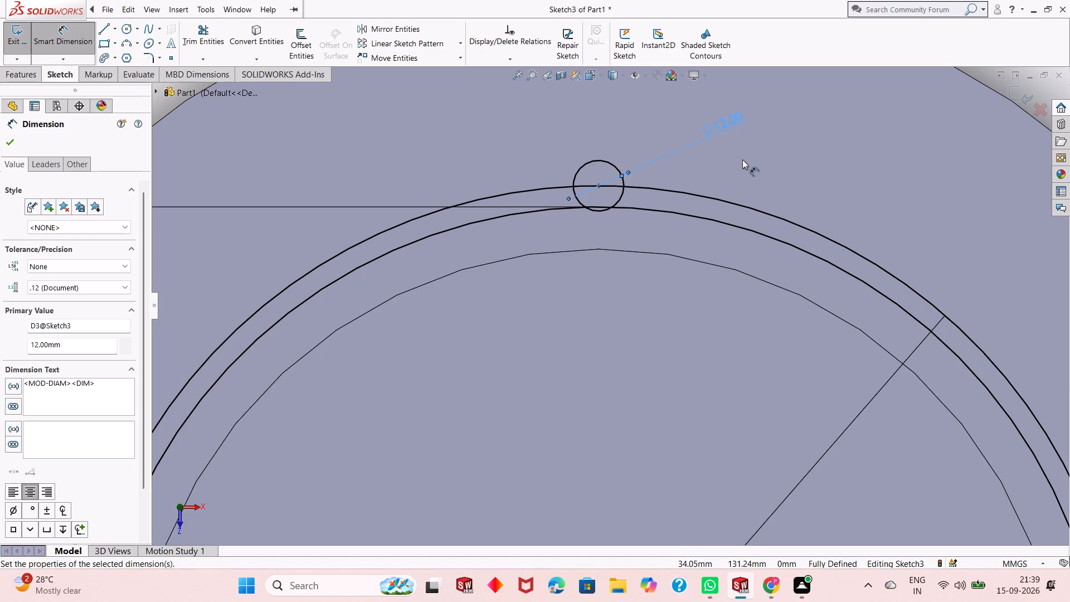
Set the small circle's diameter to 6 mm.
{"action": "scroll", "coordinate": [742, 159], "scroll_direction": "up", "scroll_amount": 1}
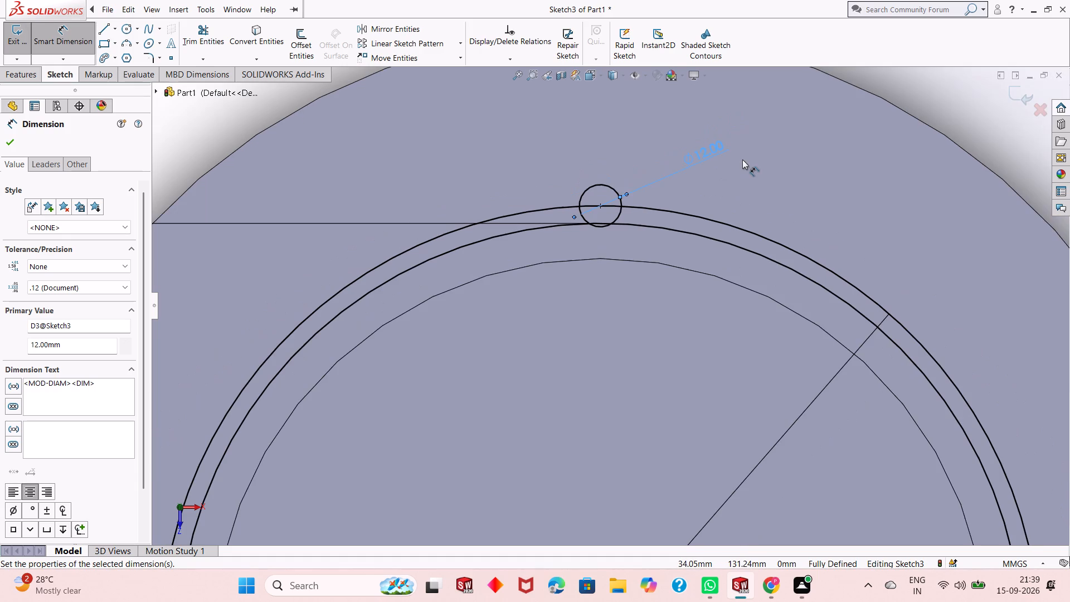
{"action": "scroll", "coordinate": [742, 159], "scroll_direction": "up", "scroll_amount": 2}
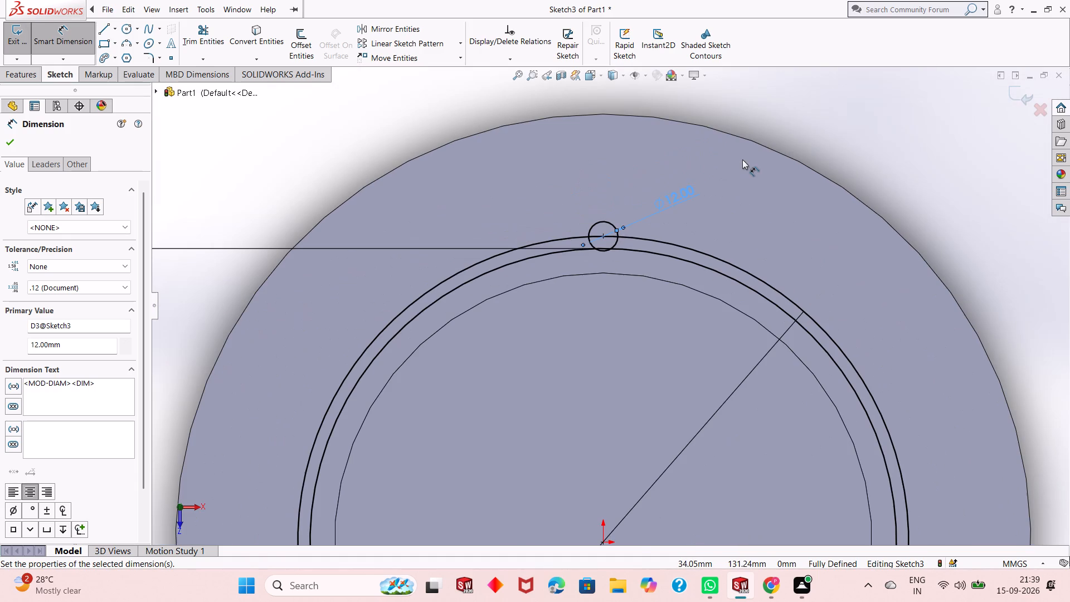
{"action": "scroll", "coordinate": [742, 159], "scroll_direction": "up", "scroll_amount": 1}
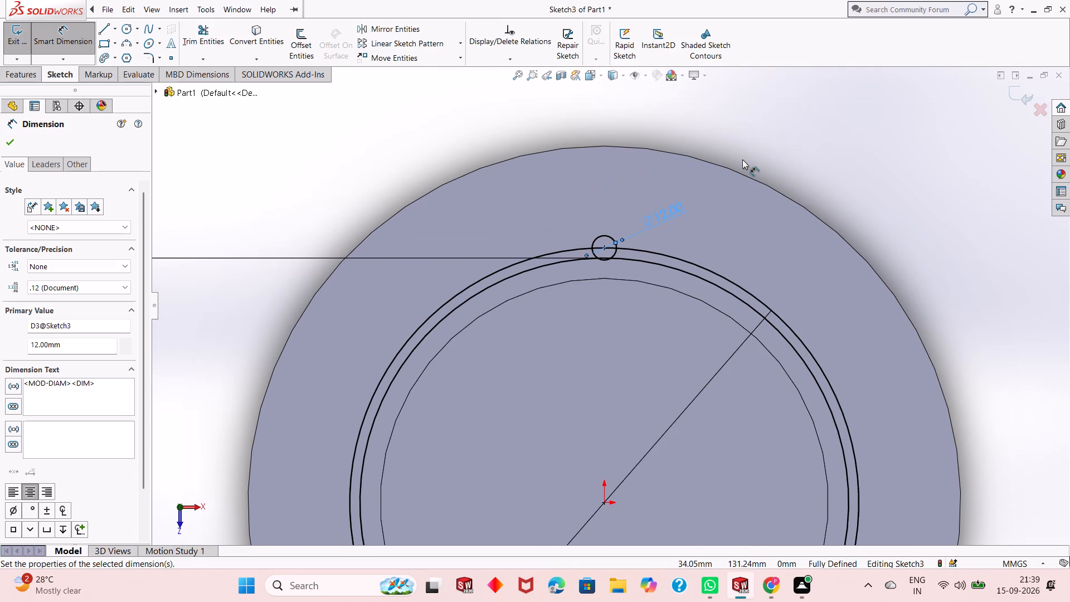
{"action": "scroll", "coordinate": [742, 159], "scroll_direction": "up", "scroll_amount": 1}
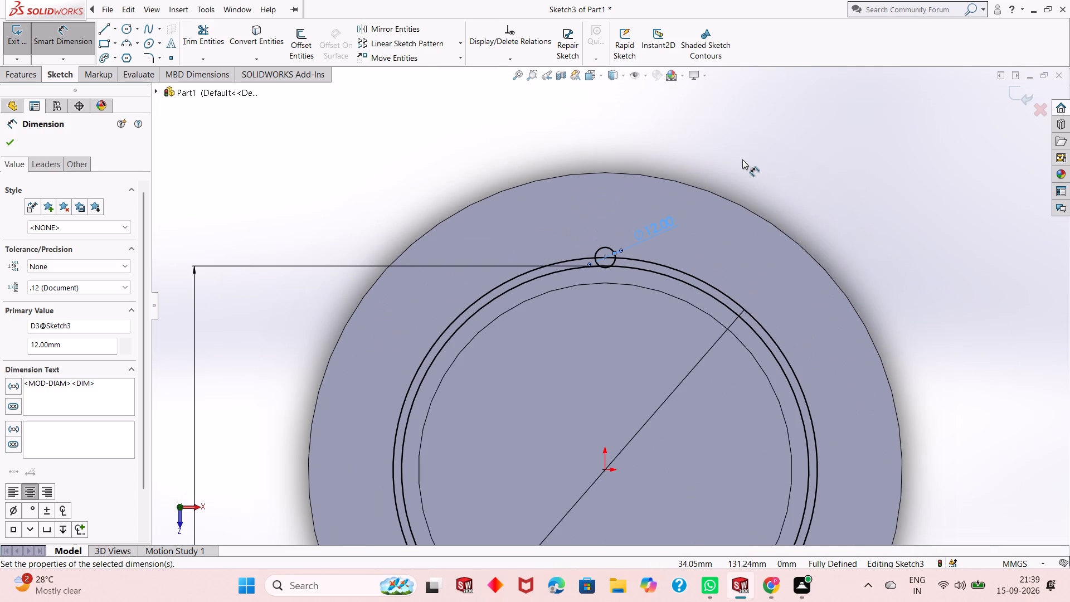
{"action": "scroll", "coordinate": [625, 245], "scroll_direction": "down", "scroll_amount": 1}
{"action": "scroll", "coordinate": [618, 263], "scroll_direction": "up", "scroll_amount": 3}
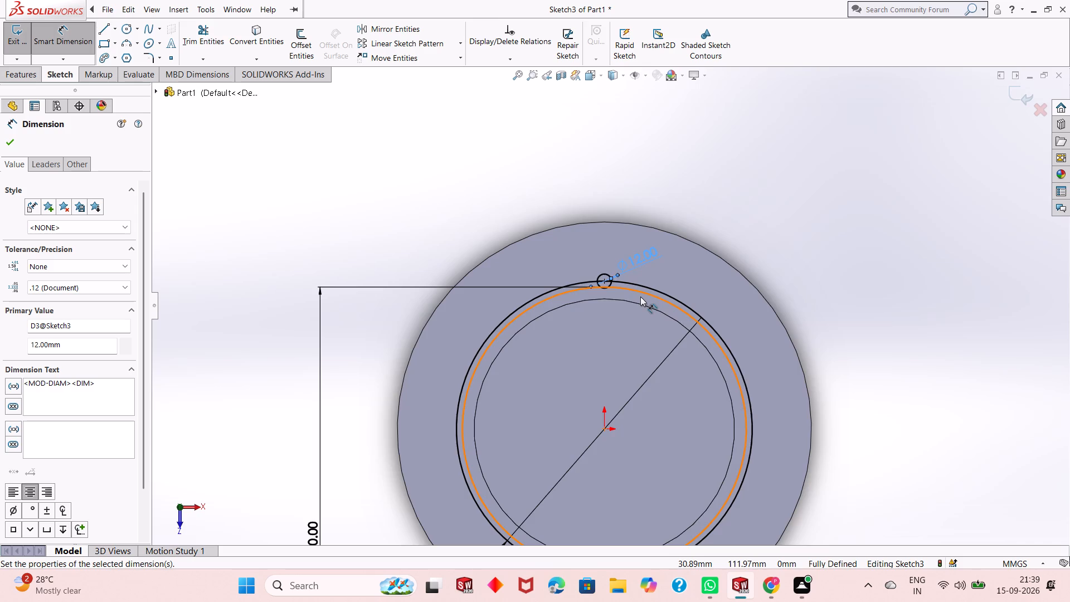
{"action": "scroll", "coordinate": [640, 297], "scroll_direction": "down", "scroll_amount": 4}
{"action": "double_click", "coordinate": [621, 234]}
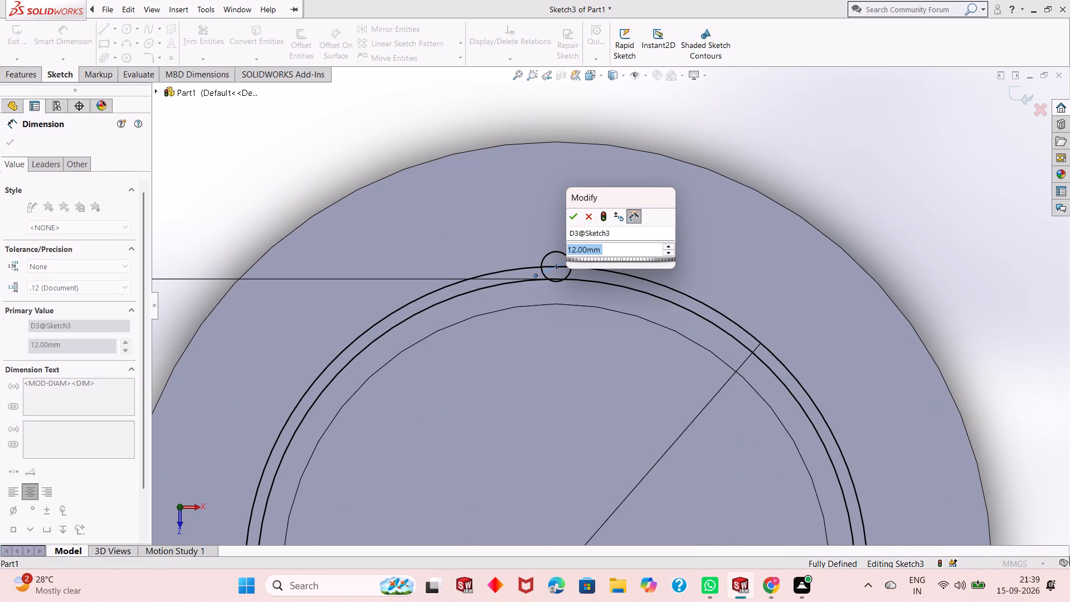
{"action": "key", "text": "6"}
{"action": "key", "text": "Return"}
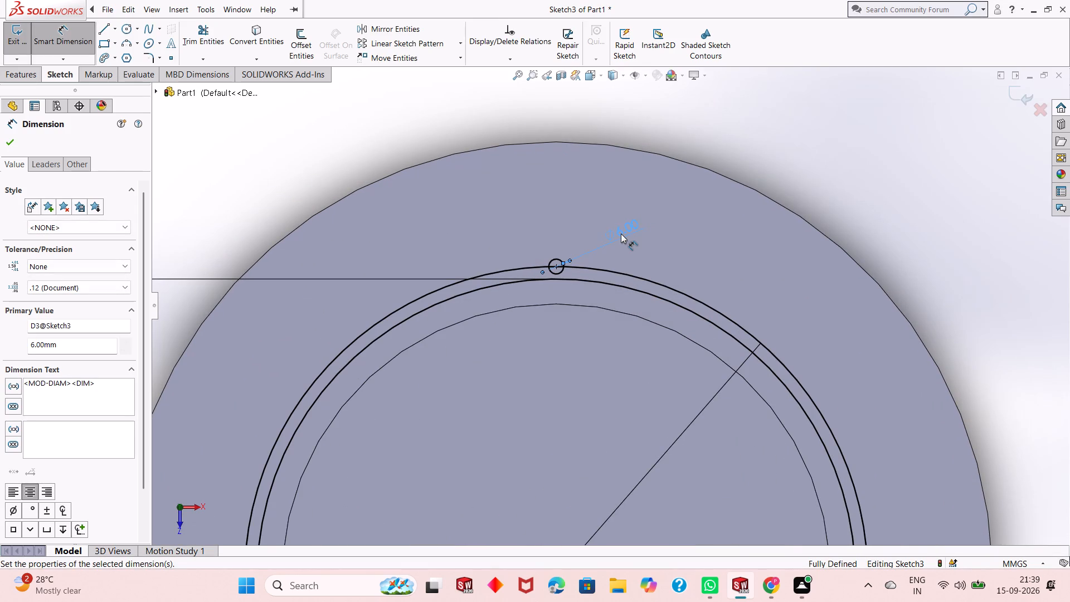
Set the small circle's diameter to 8 mm and leave the dimension command.
{"action": "scroll", "coordinate": [537, 371], "scroll_direction": "up", "scroll_amount": 2}
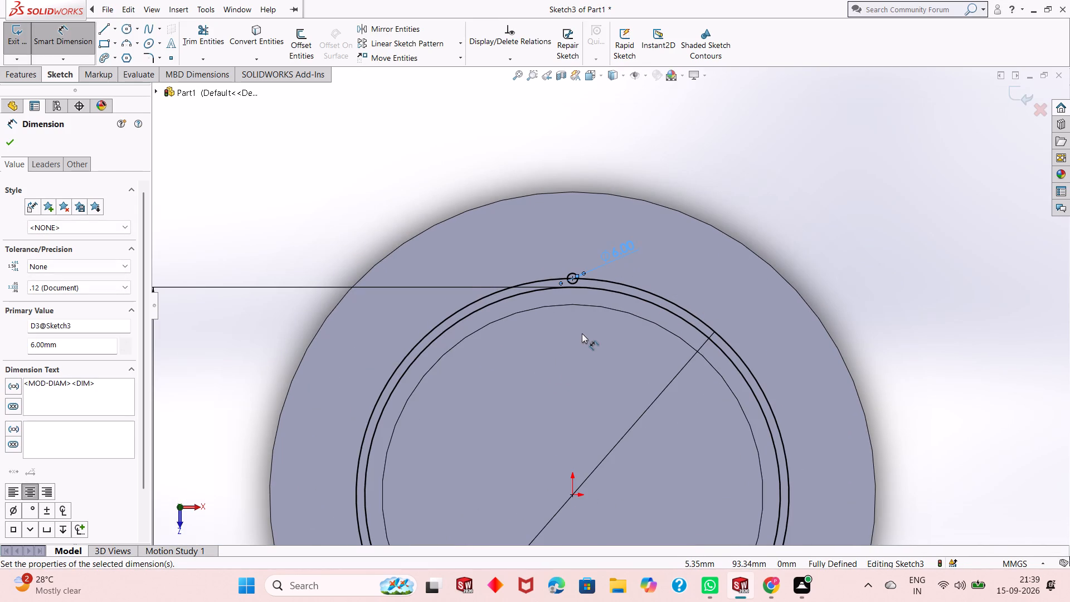
{"action": "scroll", "coordinate": [582, 333], "scroll_direction": "down", "scroll_amount": 1}
{"action": "double_click", "coordinate": [625, 232]}
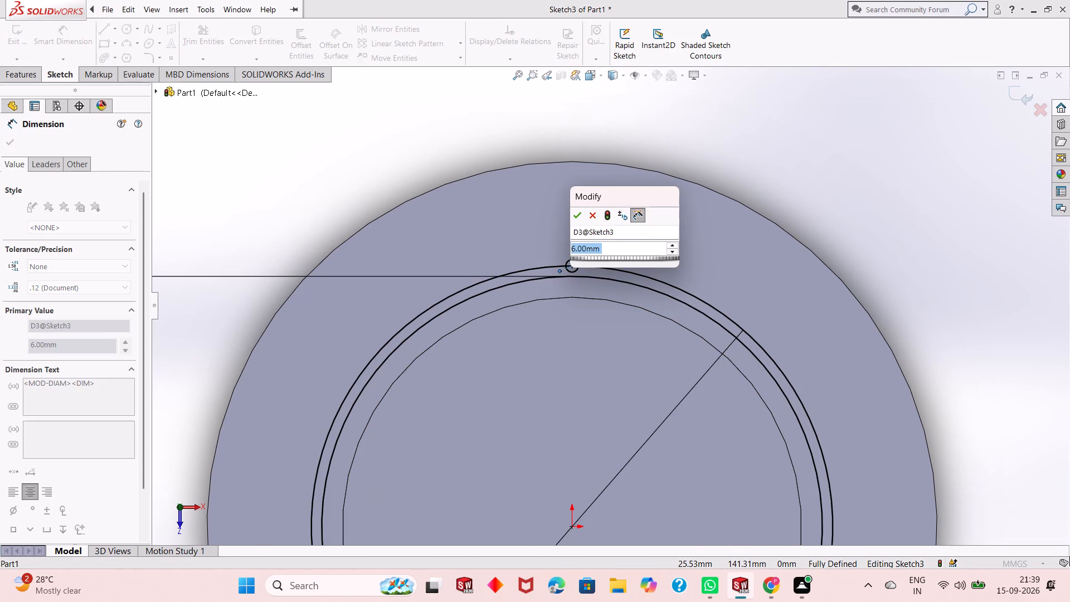
{"action": "key", "text": "8"}
{"action": "key", "text": "Return"}
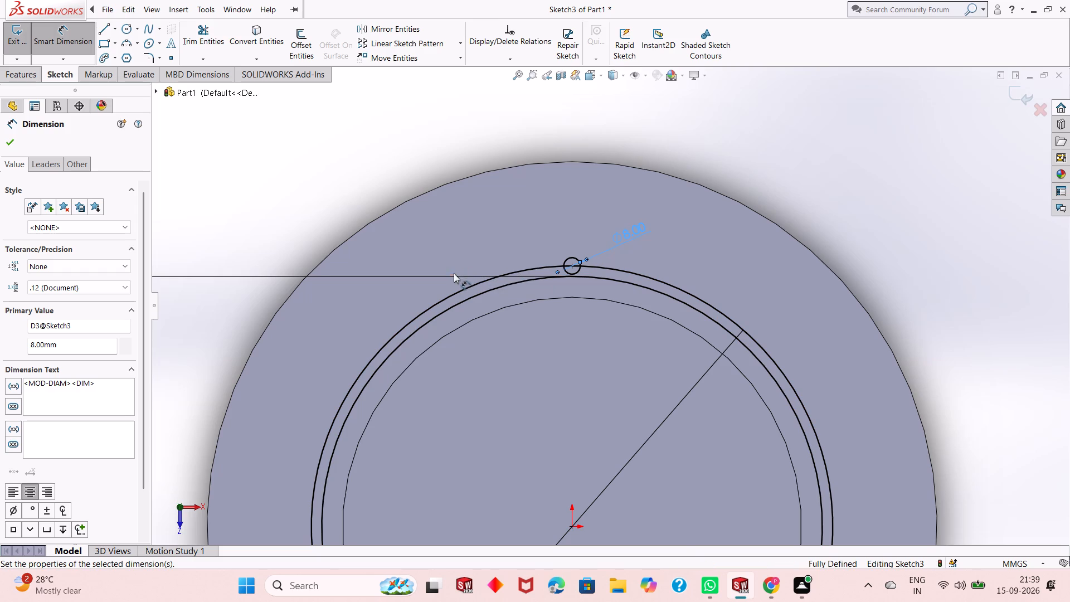
{"action": "right_click", "coordinate": [704, 138]}
{"action": "left_click", "coordinate": [740, 178]}
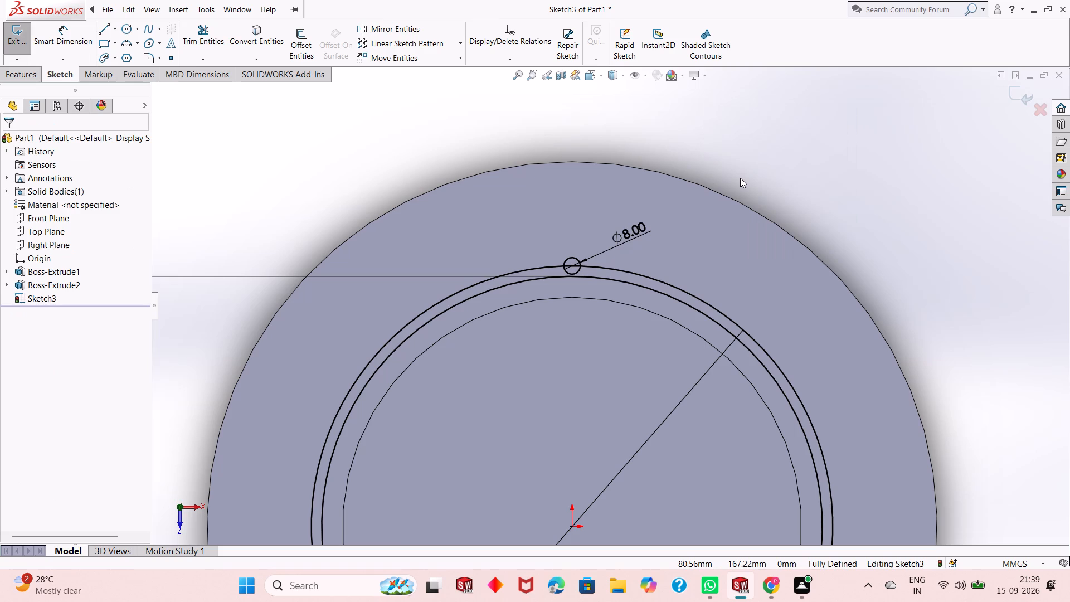
Sketch a center rectangle 22 mm wide and 15 mm high, centred on the 8 mm circle.
{"action": "scroll", "coordinate": [557, 322], "scroll_direction": "up", "scroll_amount": 5}
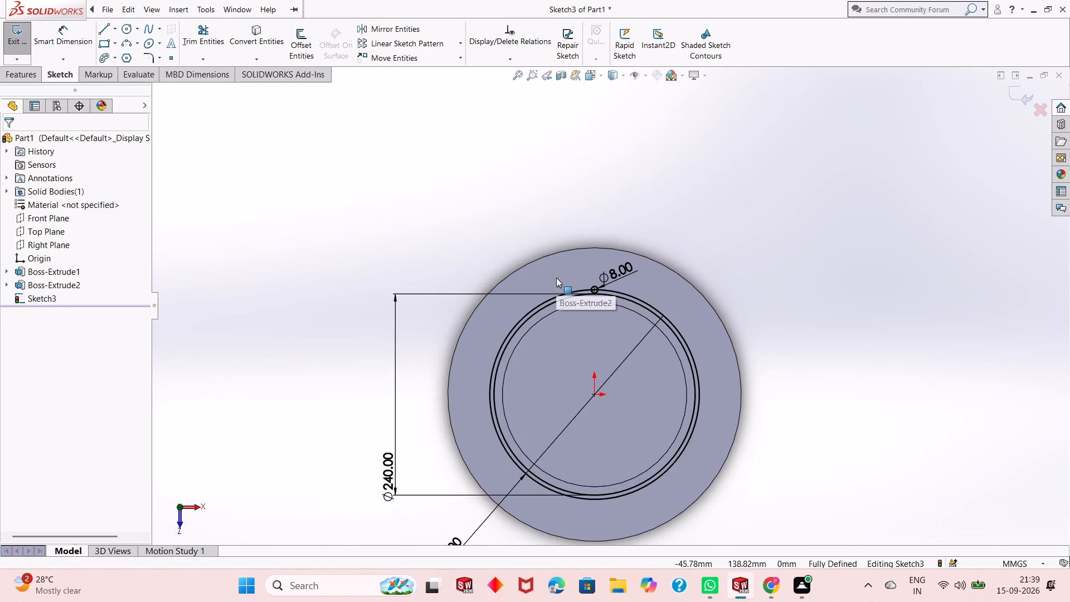
{"action": "scroll", "coordinate": [590, 331], "scroll_direction": "up", "scroll_amount": 3}
{"action": "scroll", "coordinate": [656, 431], "scroll_direction": "down", "scroll_amount": 2}
{"action": "scroll", "coordinate": [591, 208], "scroll_direction": "down", "scroll_amount": 1}
{"action": "scroll", "coordinate": [572, 256], "scroll_direction": "down", "scroll_amount": 3}
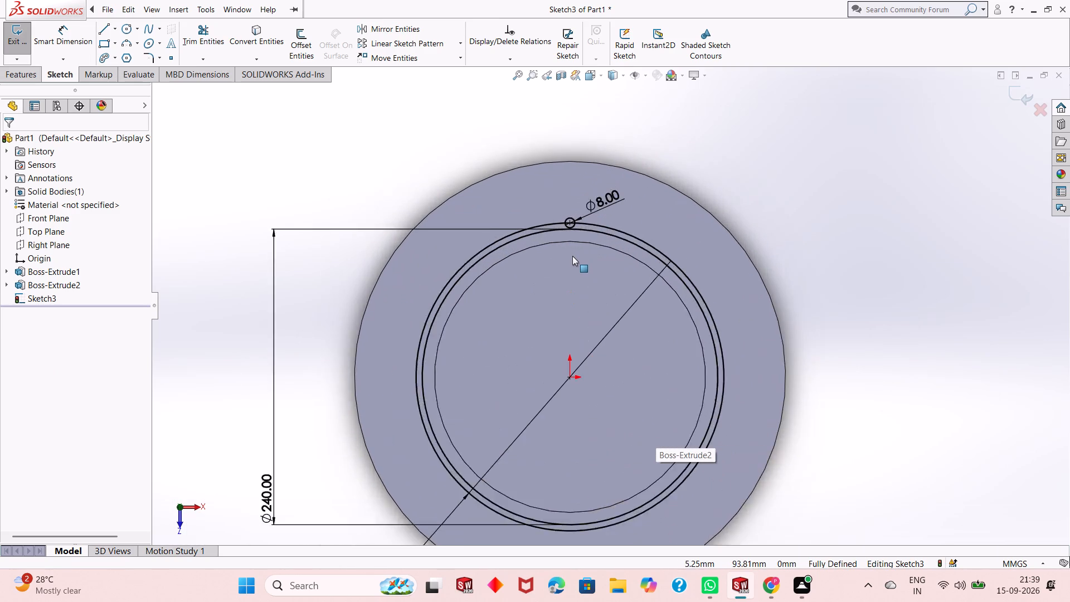
{"action": "scroll", "coordinate": [575, 243], "scroll_direction": "down", "scroll_amount": 6}
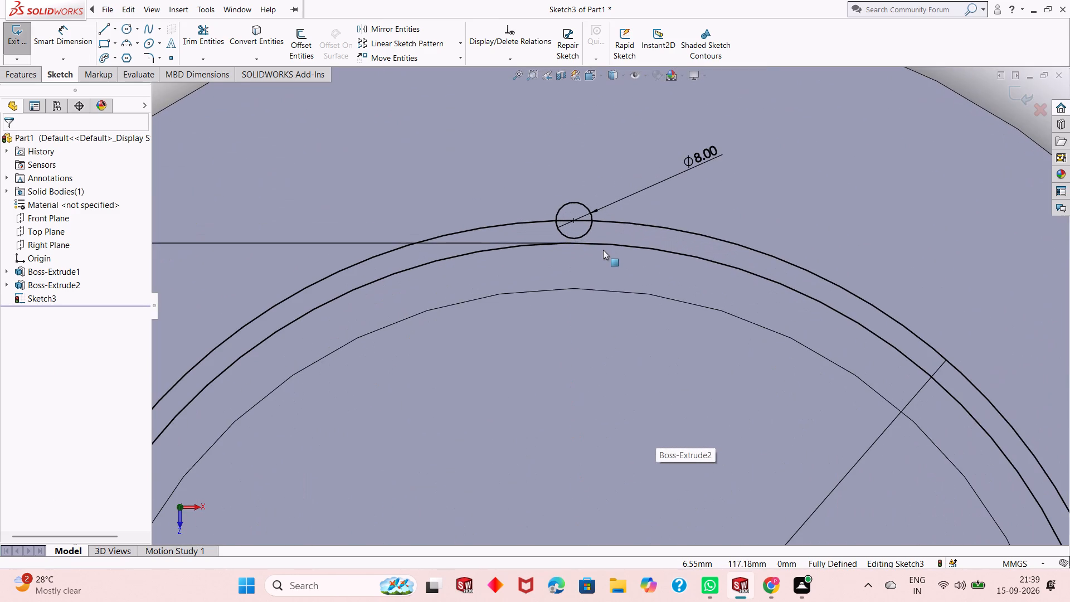
{"action": "scroll", "coordinate": [603, 250], "scroll_direction": "down", "scroll_amount": 1}
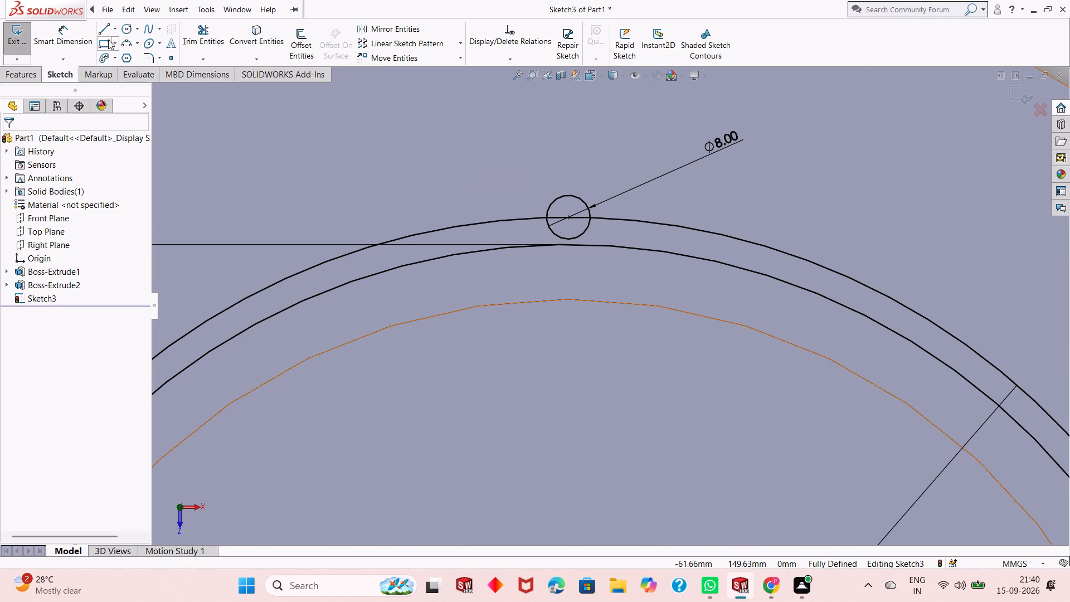
{"action": "left_click", "coordinate": [116, 28]}
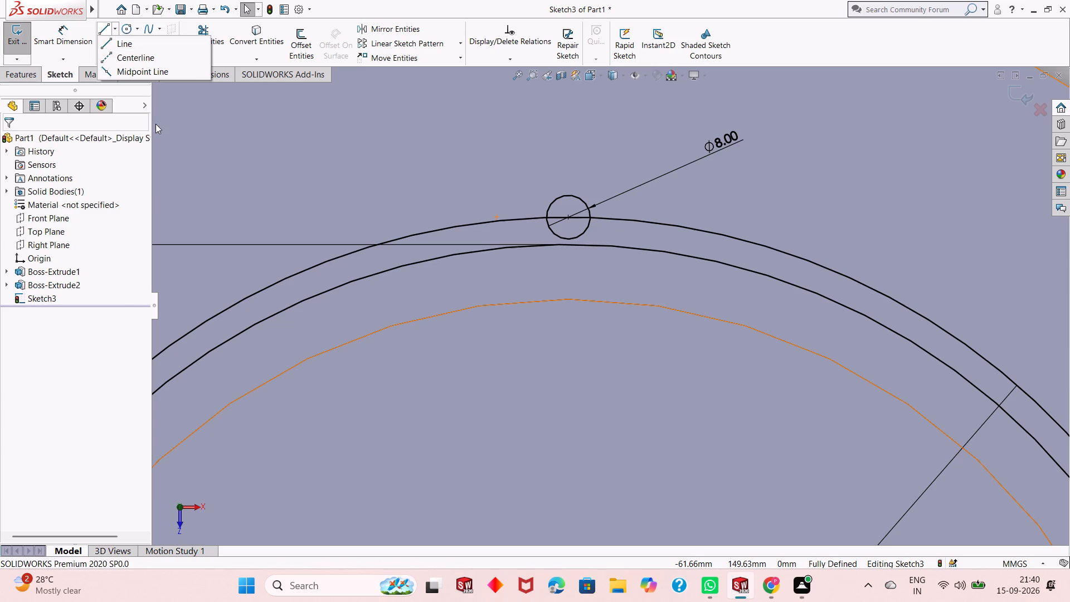
{"action": "left_click", "coordinate": [162, 129]}
{"action": "left_click", "coordinate": [114, 48]}
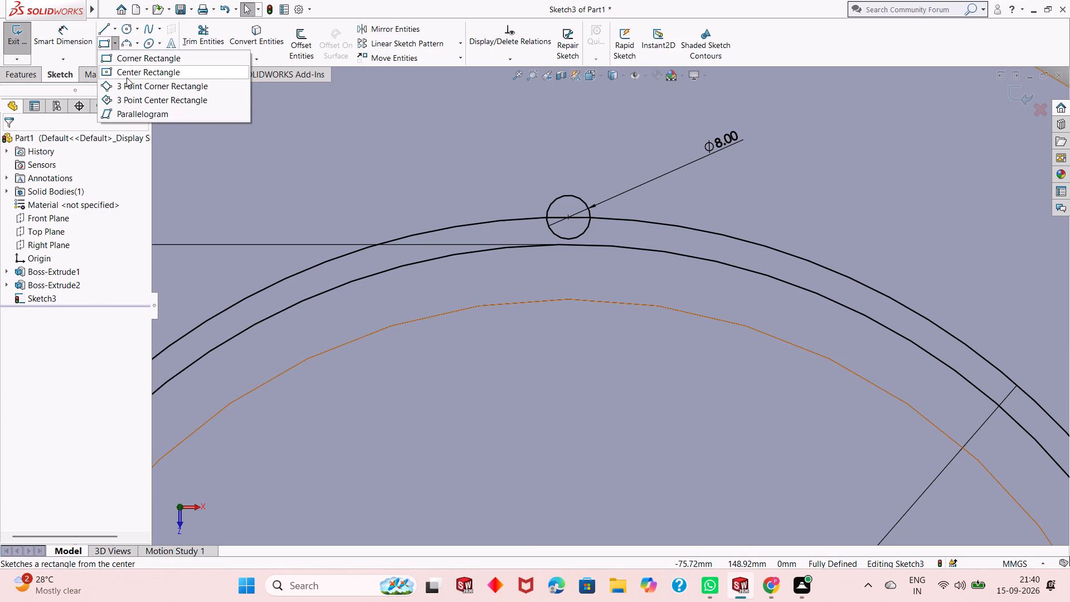
{"action": "left_click", "coordinate": [127, 77]}
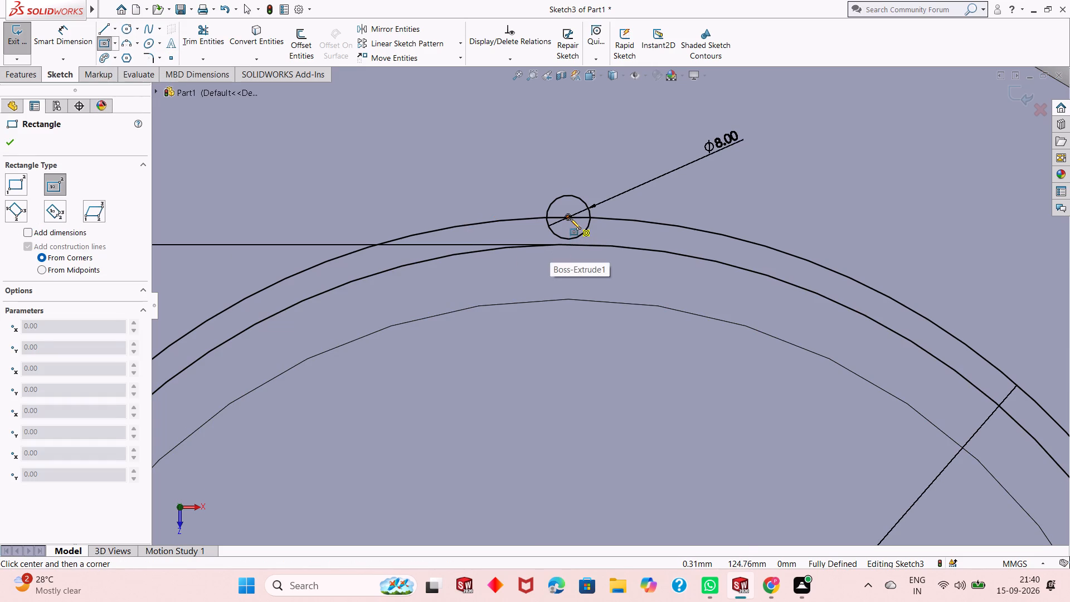
{"action": "left_click", "coordinate": [570, 219]}
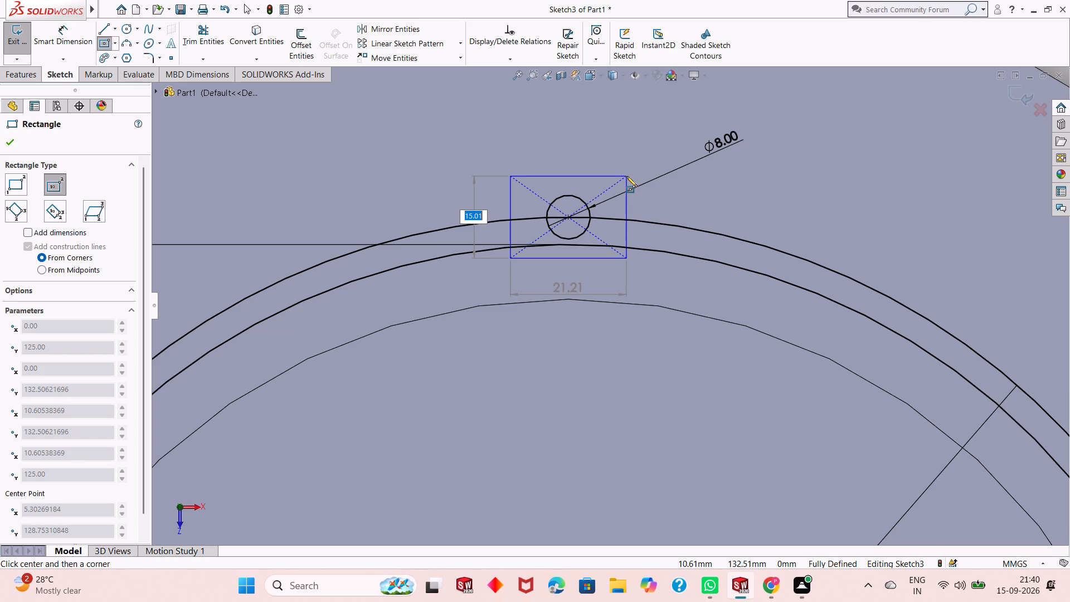
{"action": "type", "text": "15"}
{"action": "key", "text": "Tab"}
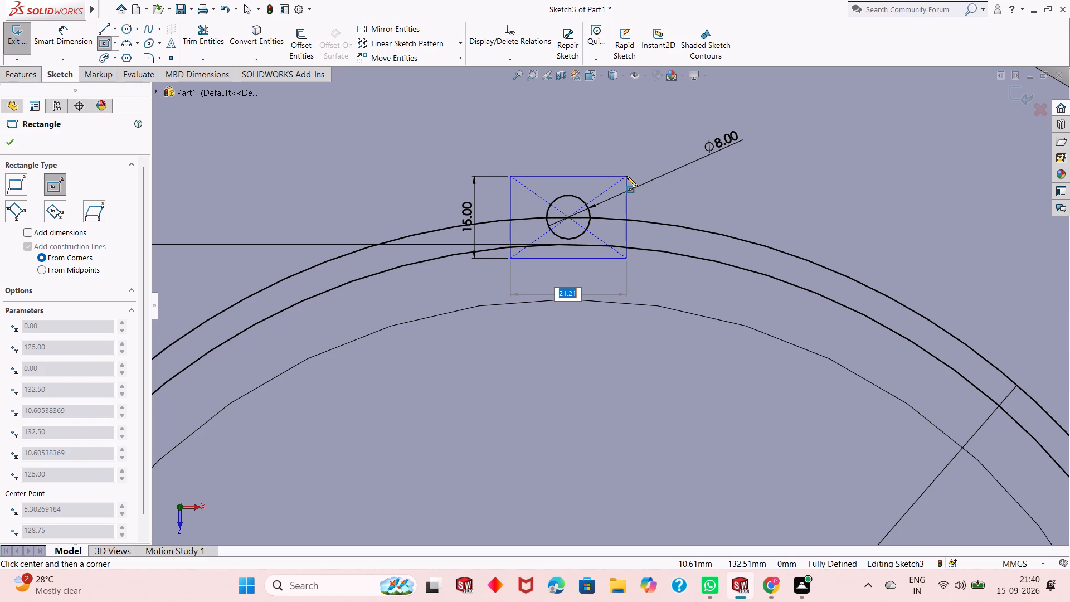
{"action": "type", "text": "22"}
{"action": "key", "text": "Return"}
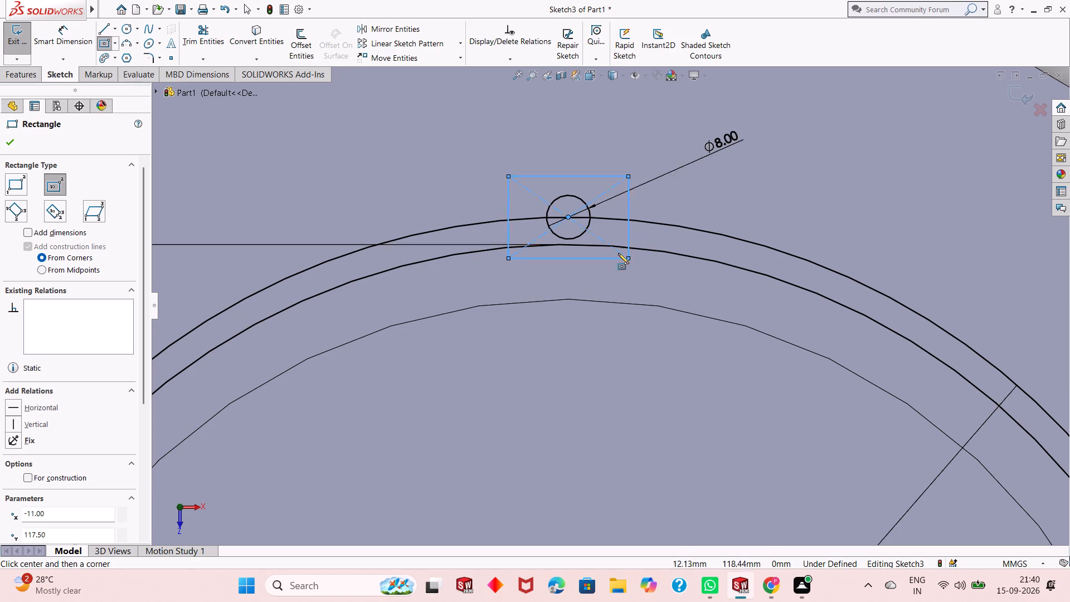
{"action": "scroll", "coordinate": [552, 255], "scroll_direction": "up", "scroll_amount": 11}
{"action": "scroll", "coordinate": [613, 420], "scroll_direction": "down", "scroll_amount": 4}
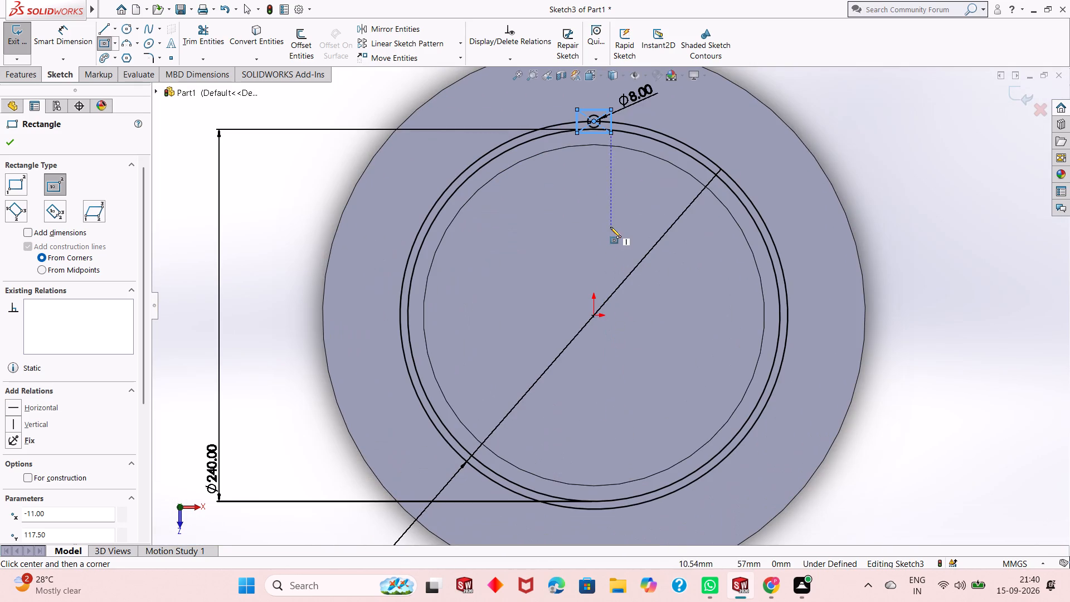
{"action": "scroll", "coordinate": [610, 227], "scroll_direction": "up", "scroll_amount": 2}
{"action": "scroll", "coordinate": [632, 282], "scroll_direction": "down", "scroll_amount": 1}
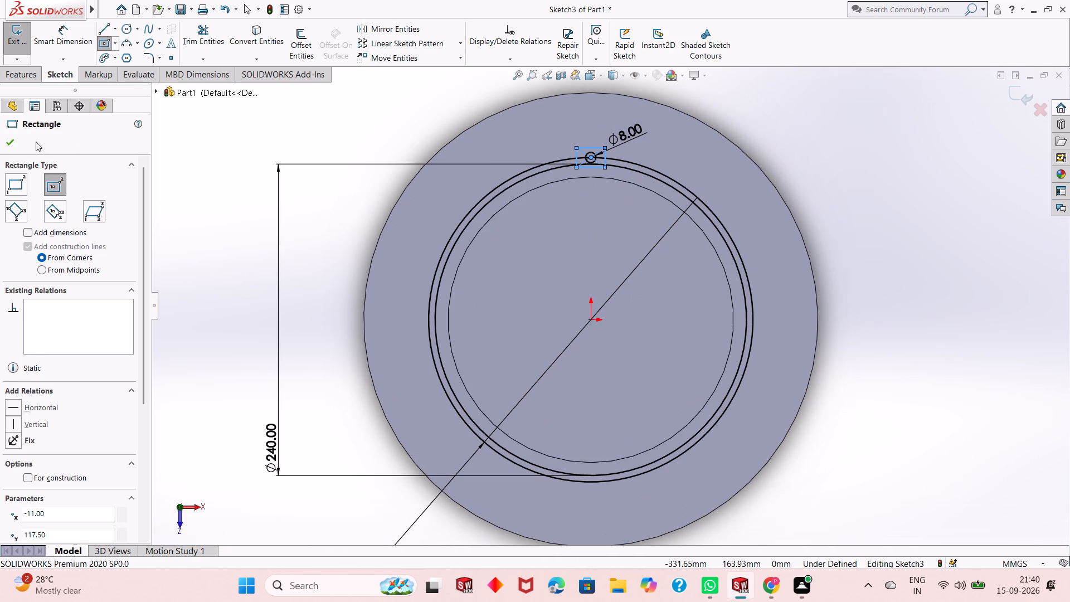
{"action": "left_click", "coordinate": [7, 145]}
Dimension the vertical distance from the origin to the rectangle's top right corner as 140 mm and leave the dimension command.
{"action": "left_click", "coordinate": [52, 41]}
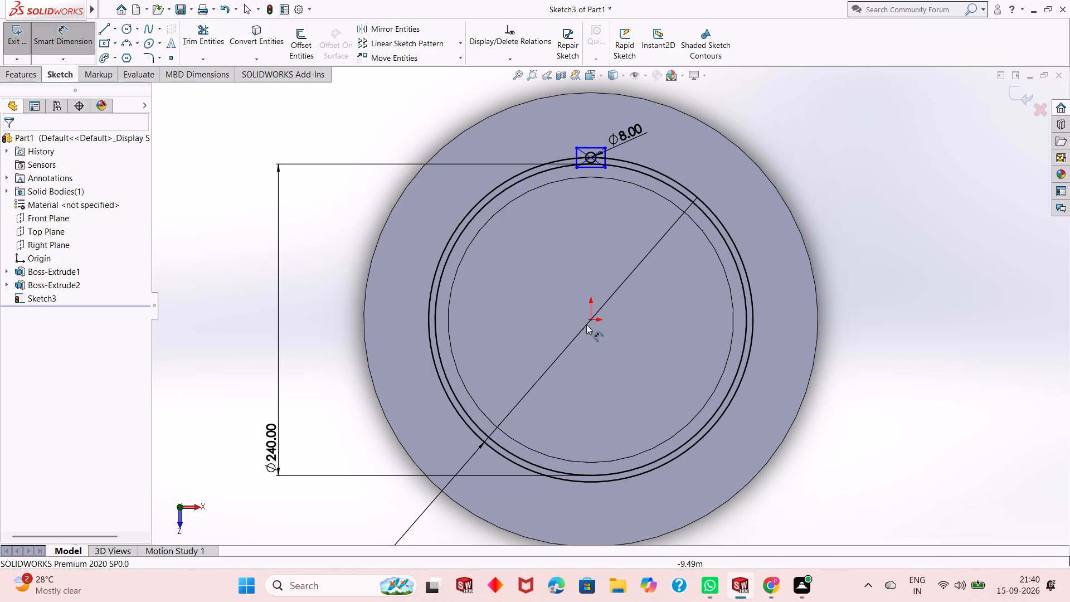
{"action": "left_click", "coordinate": [594, 321]}
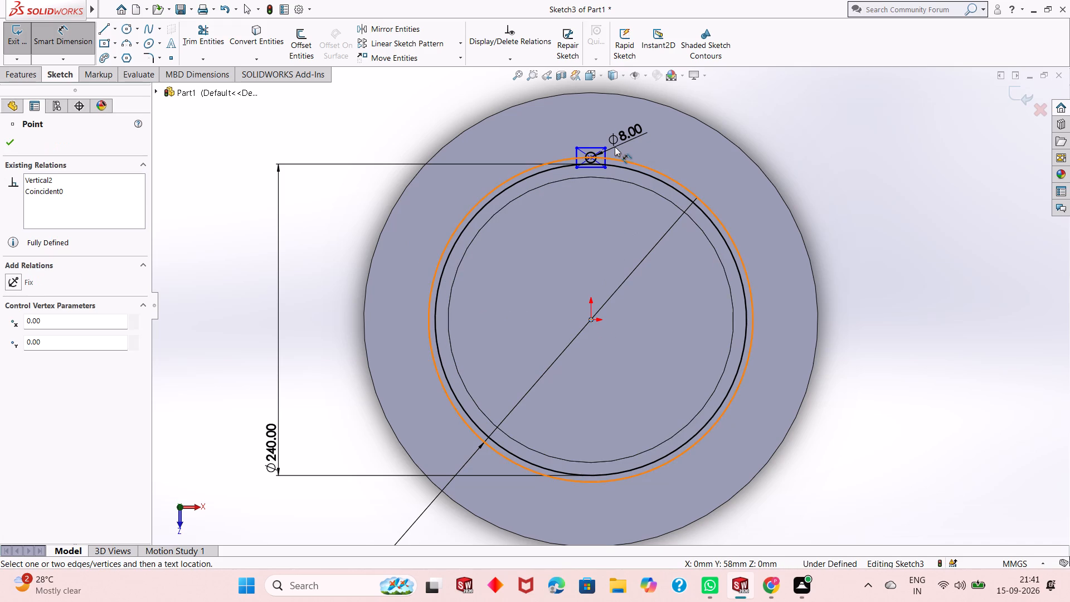
{"action": "left_click", "coordinate": [606, 147]}
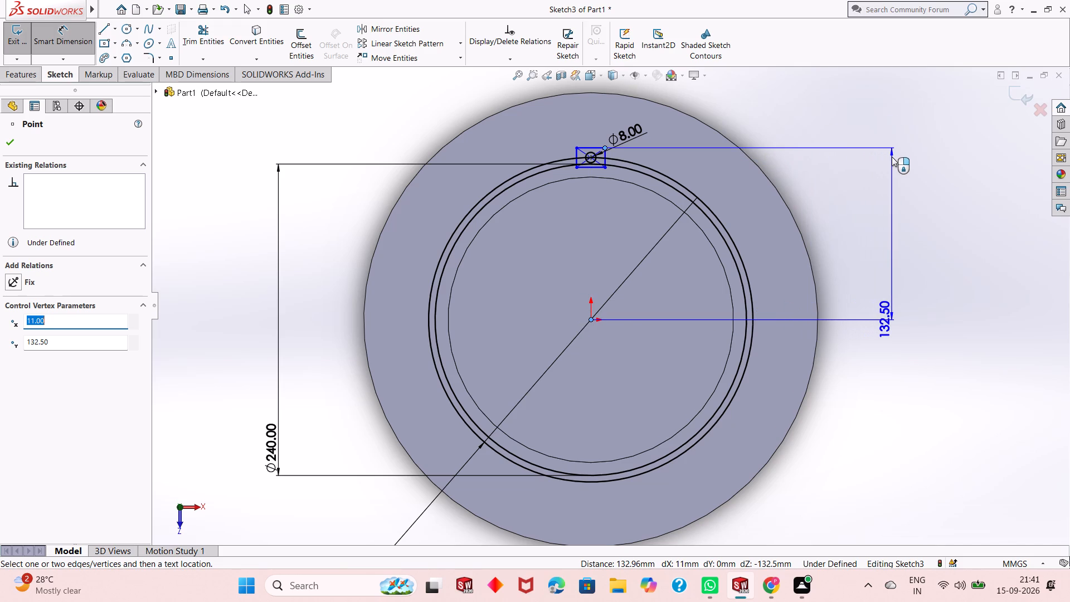
{"action": "left_click", "coordinate": [892, 157]}
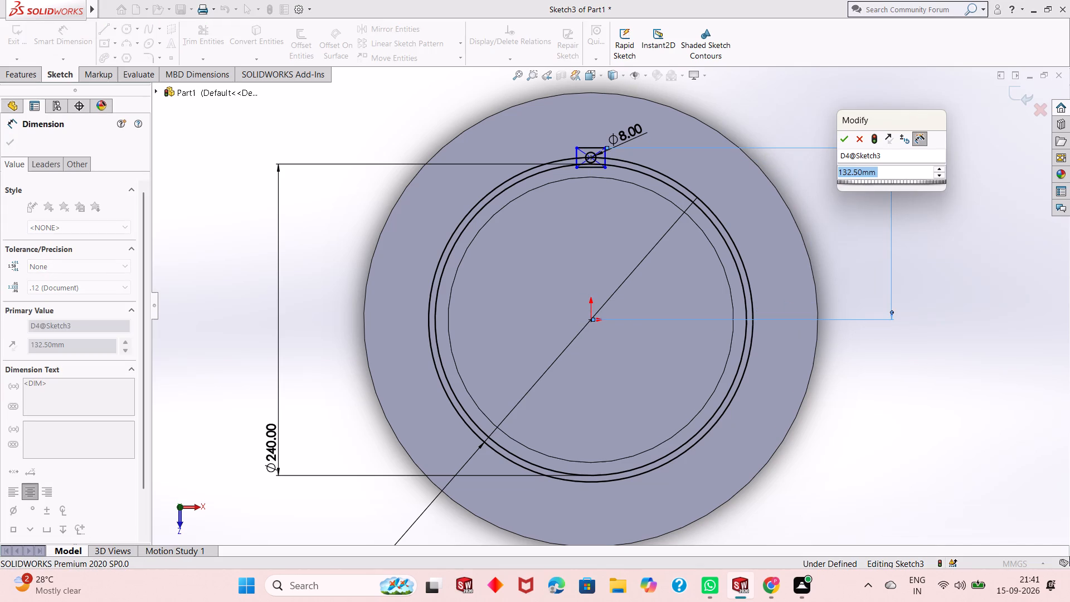
{"action": "type", "text": "140"}
{"action": "key", "text": "Return"}
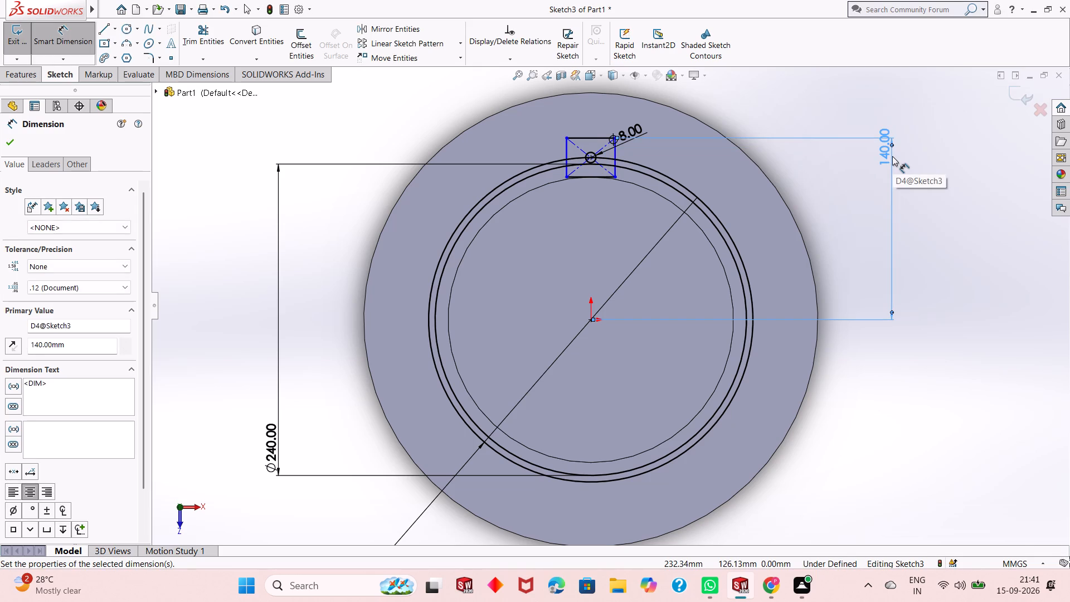
{"action": "scroll", "coordinate": [615, 225], "scroll_direction": "down", "scroll_amount": 2}
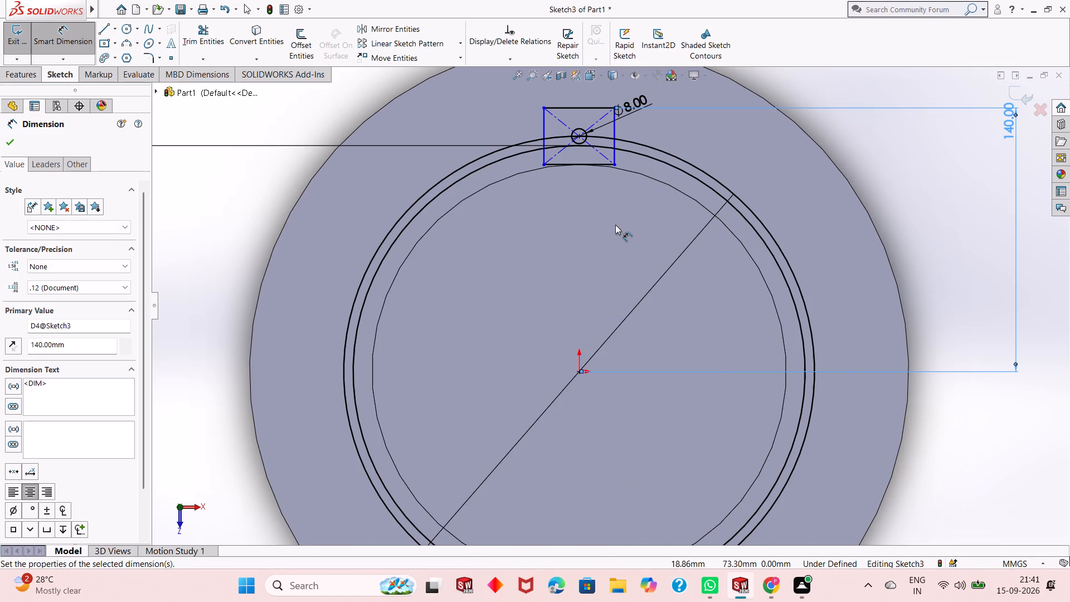
{"action": "scroll", "coordinate": [615, 224], "scroll_direction": "up", "scroll_amount": 1}
{"action": "key", "text": "Escape"}
{"action": "key", "text": "Escape"}
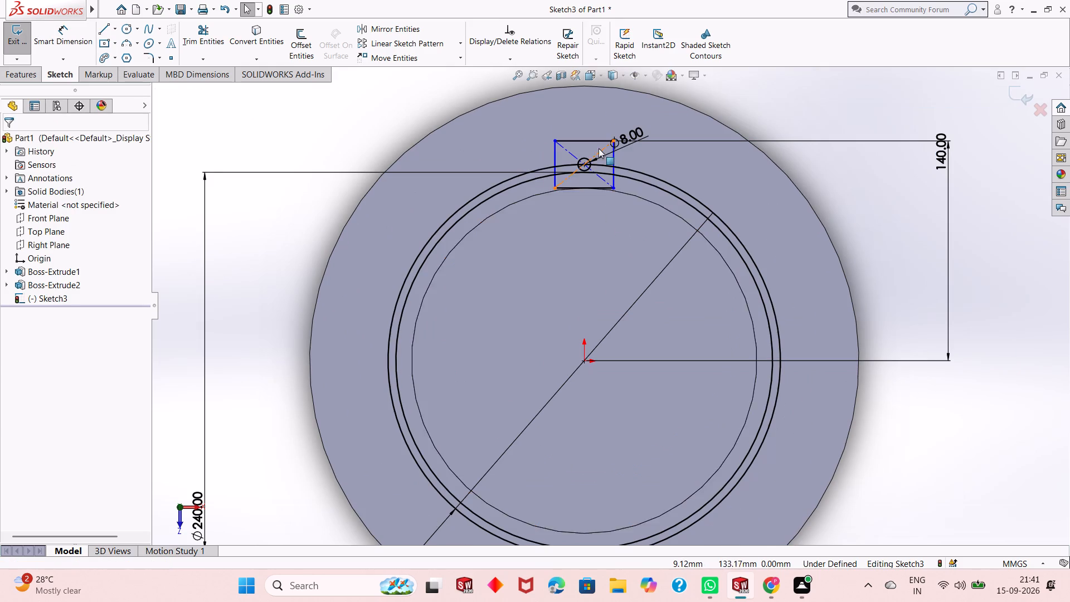
Set the diameter of the small circle inside the rectangle to 10 mm.
{"action": "scroll", "coordinate": [599, 148], "scroll_direction": "down", "scroll_amount": 2}
{"action": "scroll", "coordinate": [591, 221], "scroll_direction": "down", "scroll_amount": 4}
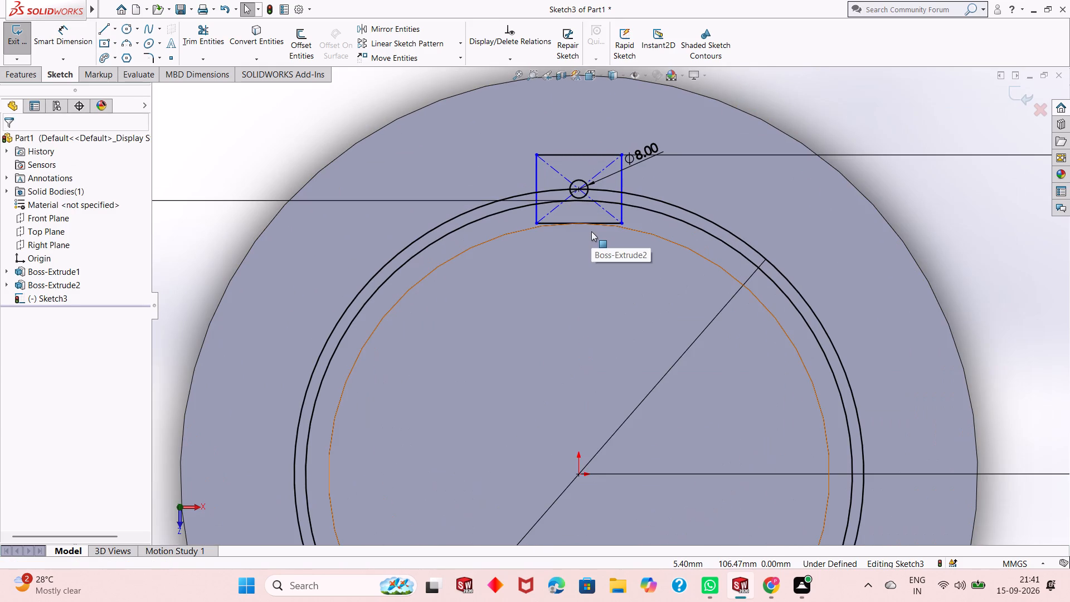
{"action": "double_click", "coordinate": [646, 153]}
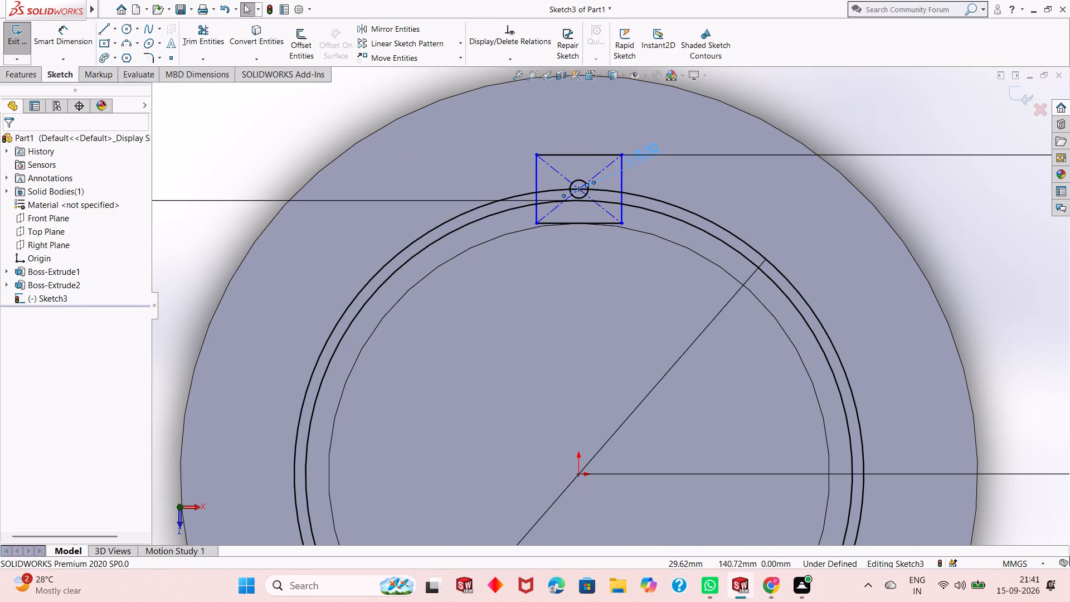
{"action": "type", "text": "10"}
{"action": "key", "text": "Return"}
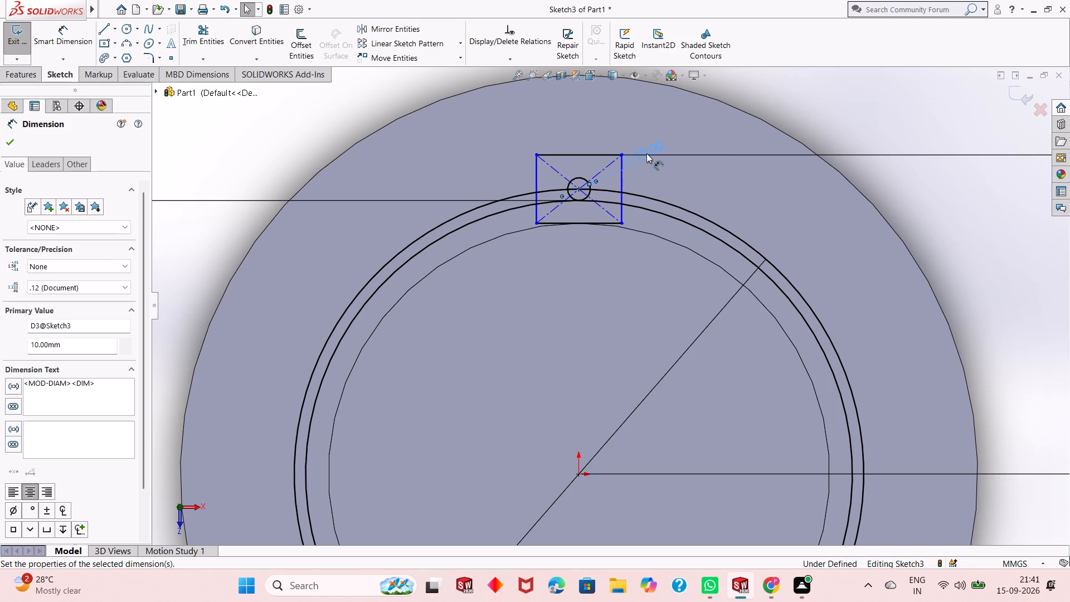
{"action": "key", "text": "Escape"}
Trim away the rectangle's bottom edge near the inner boss outline.
{"action": "scroll", "coordinate": [600, 210], "scroll_direction": "down", "scroll_amount": 1}
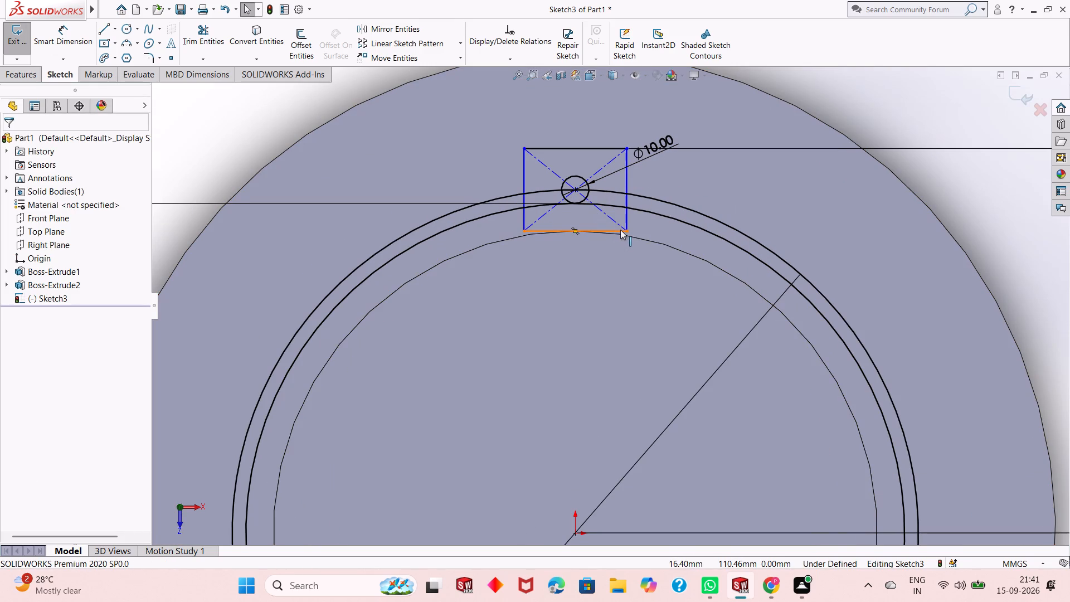
{"action": "left_click", "coordinate": [620, 230]}
{"action": "key", "text": "Escape"}
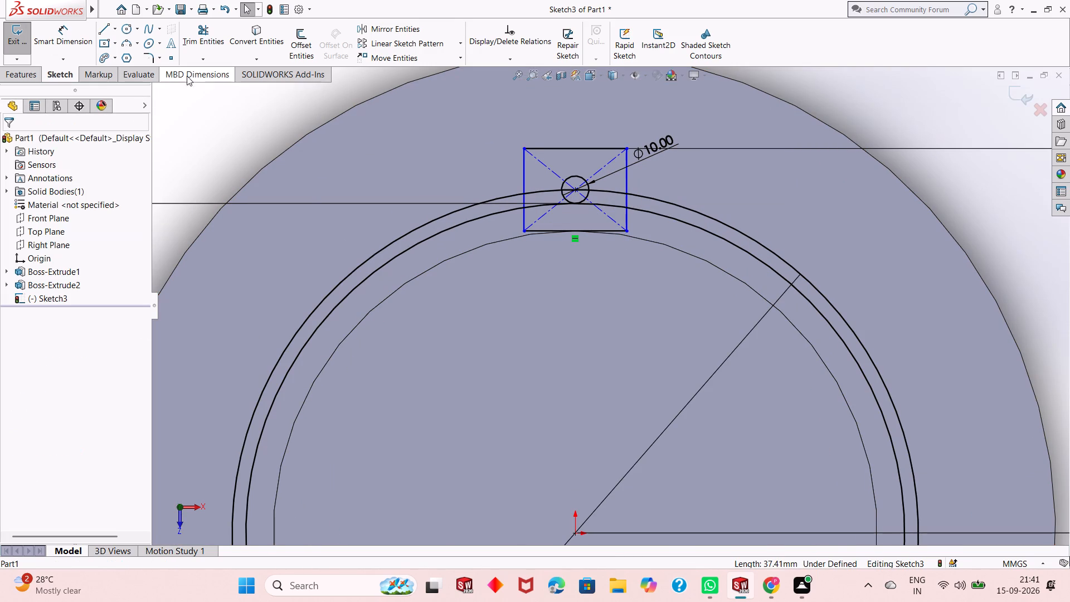
{"action": "key", "text": "Escape"}
{"action": "key", "text": "Escape"}
{"action": "key", "text": "Escape"}
{"action": "left_click", "coordinate": [215, 27]}
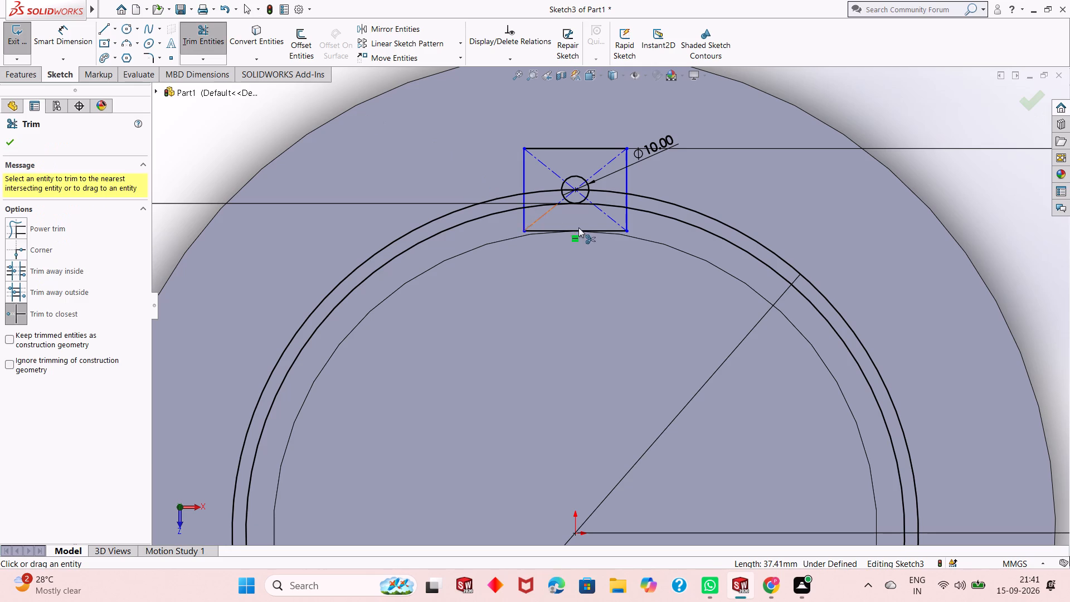
{"action": "left_click", "coordinate": [606, 232]}
Trim away all segments of the rectangle's two diagonal construction lines, inside and outside the 10 mm circle.
{"action": "left_click", "coordinate": [620, 225]}
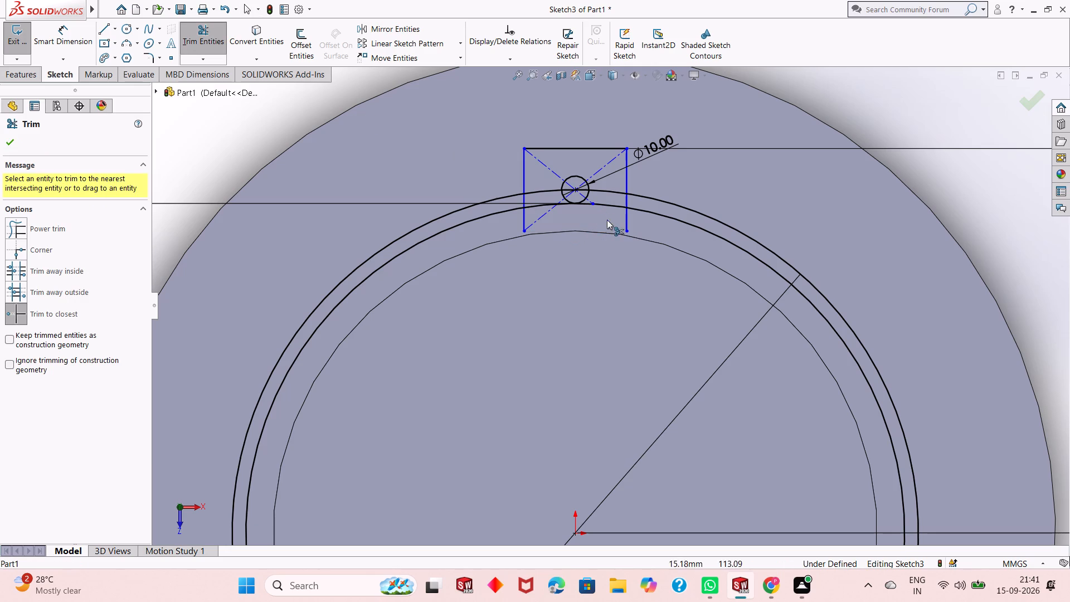
{"action": "left_click", "coordinate": [538, 222]}
{"action": "scroll", "coordinate": [591, 205], "scroll_direction": "down", "scroll_amount": 6}
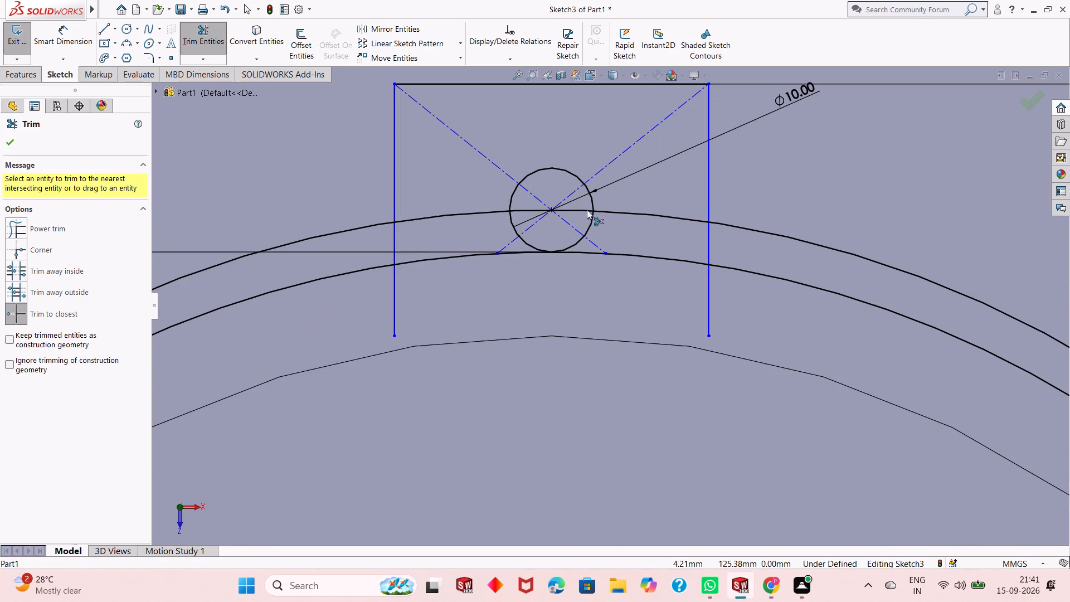
{"action": "left_click", "coordinate": [592, 241]}
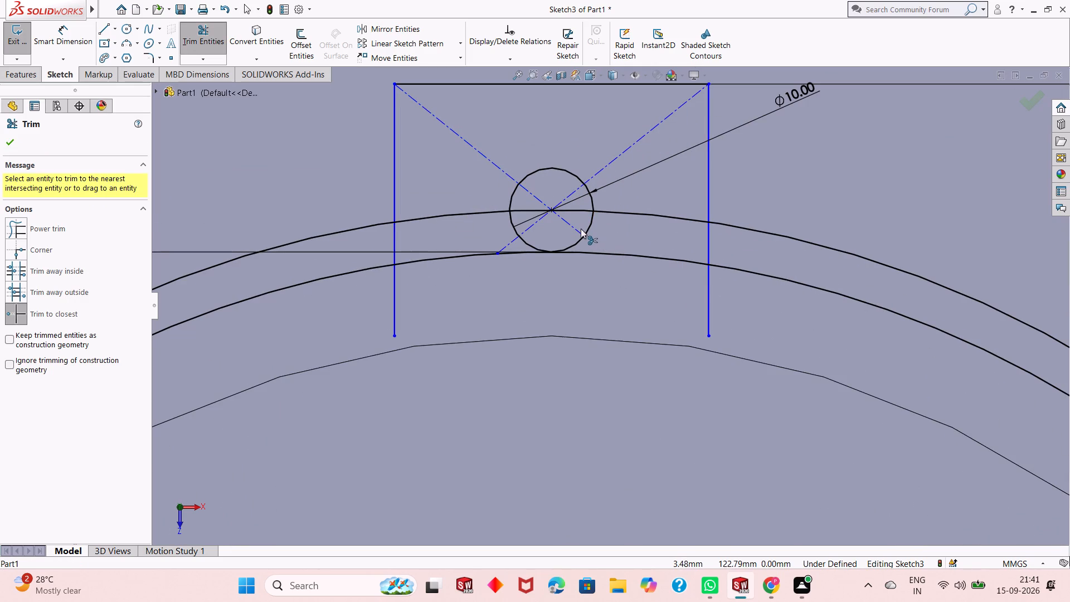
{"action": "left_click", "coordinate": [576, 231]}
{"action": "left_click", "coordinate": [503, 247]}
{"action": "left_click", "coordinate": [532, 230]}
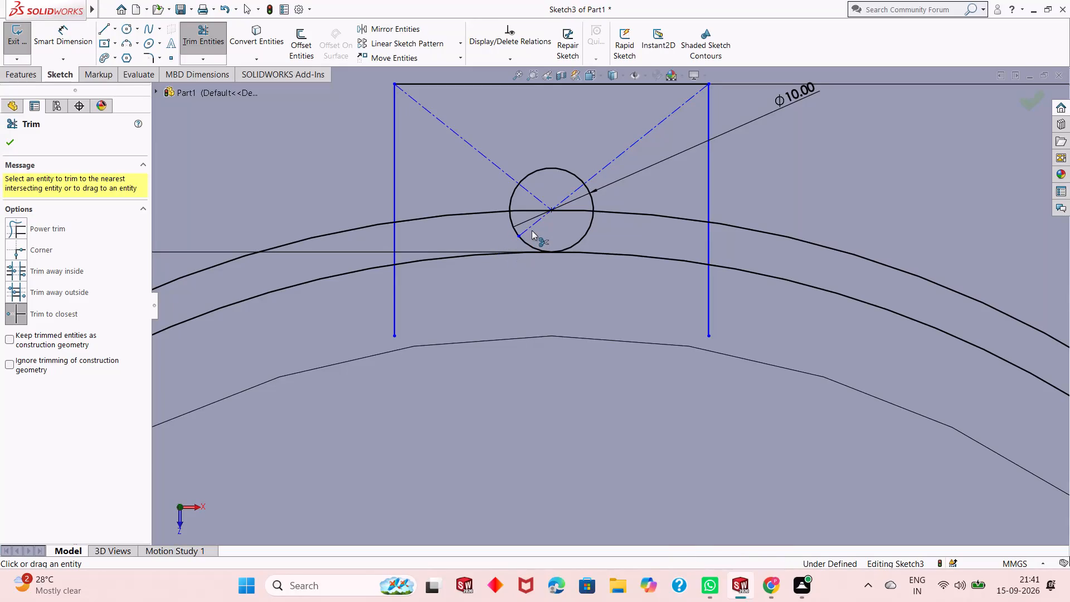
{"action": "left_click", "coordinate": [541, 216]}
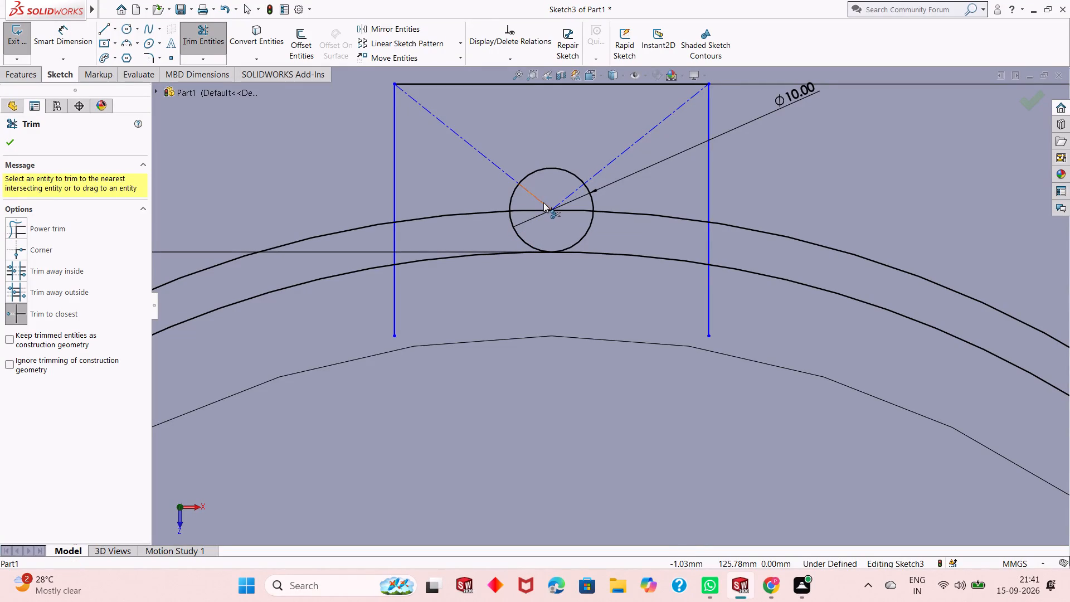
{"action": "left_click", "coordinate": [543, 202]}
{"action": "left_click", "coordinate": [571, 194]}
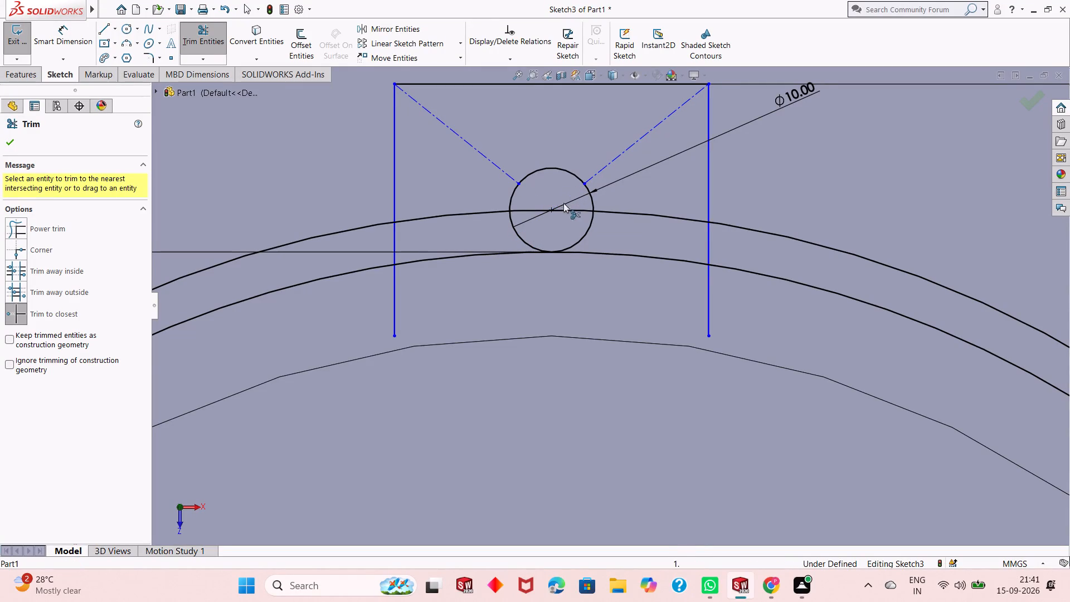
{"action": "scroll", "coordinate": [552, 213], "scroll_direction": "up", "scroll_amount": 4}
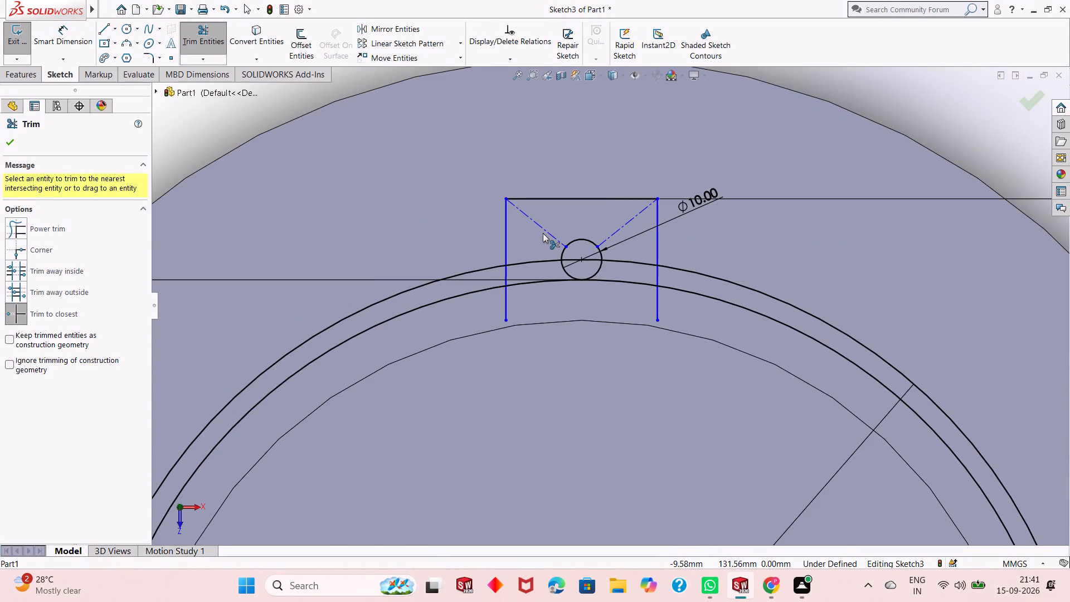
{"action": "left_click", "coordinate": [543, 233]}
{"action": "left_click", "coordinate": [544, 231]}
{"action": "left_click", "coordinate": [611, 235]}
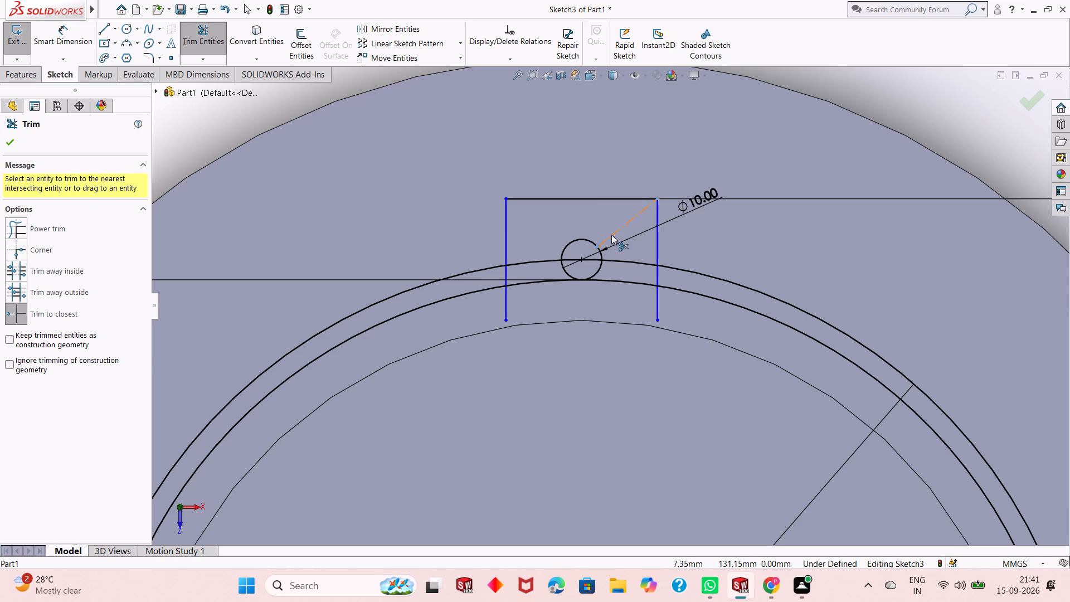
Trim the rectangle's two vertical sides back to the 240 mm circle and leave the trim command.
{"action": "scroll", "coordinate": [586, 269], "scroll_direction": "up", "scroll_amount": 2}
{"action": "scroll", "coordinate": [641, 314], "scroll_direction": "down", "scroll_amount": 2}
{"action": "right_click", "coordinate": [551, 281]}
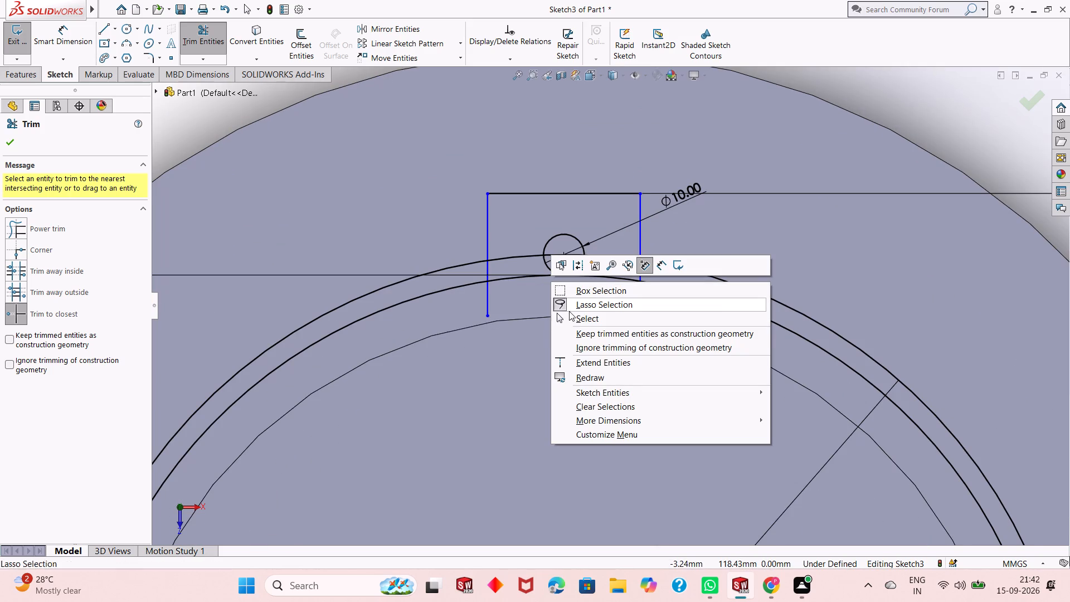
{"action": "left_click", "coordinate": [514, 346]}
{"action": "left_click", "coordinate": [489, 307]}
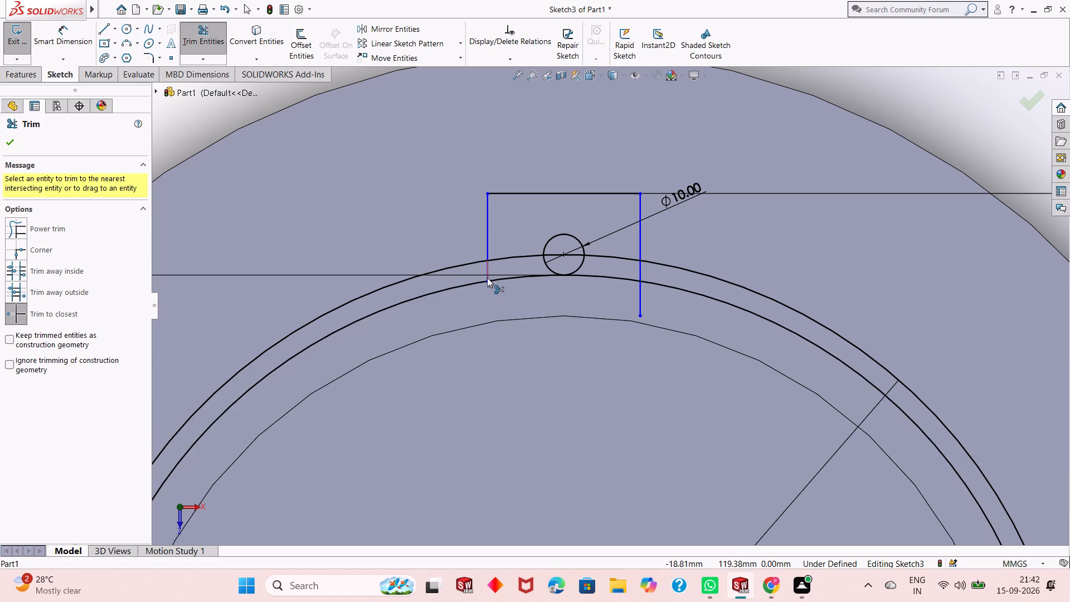
{"action": "left_click", "coordinate": [638, 302]}
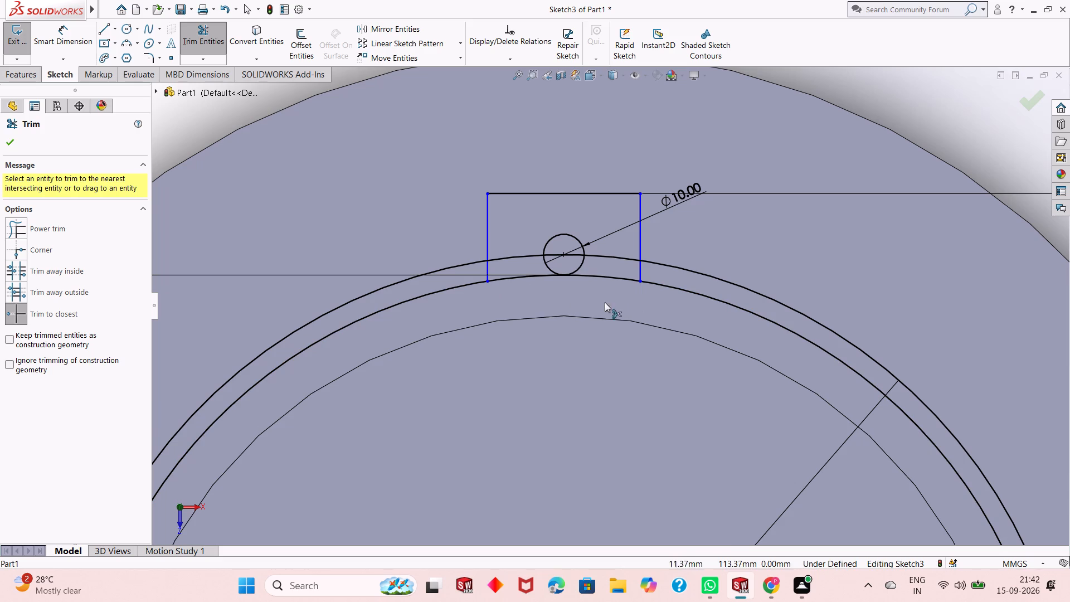
{"action": "key", "text": "Escape"}
{"action": "key", "text": "Escape"}
{"action": "right_click", "coordinate": [519, 309]}
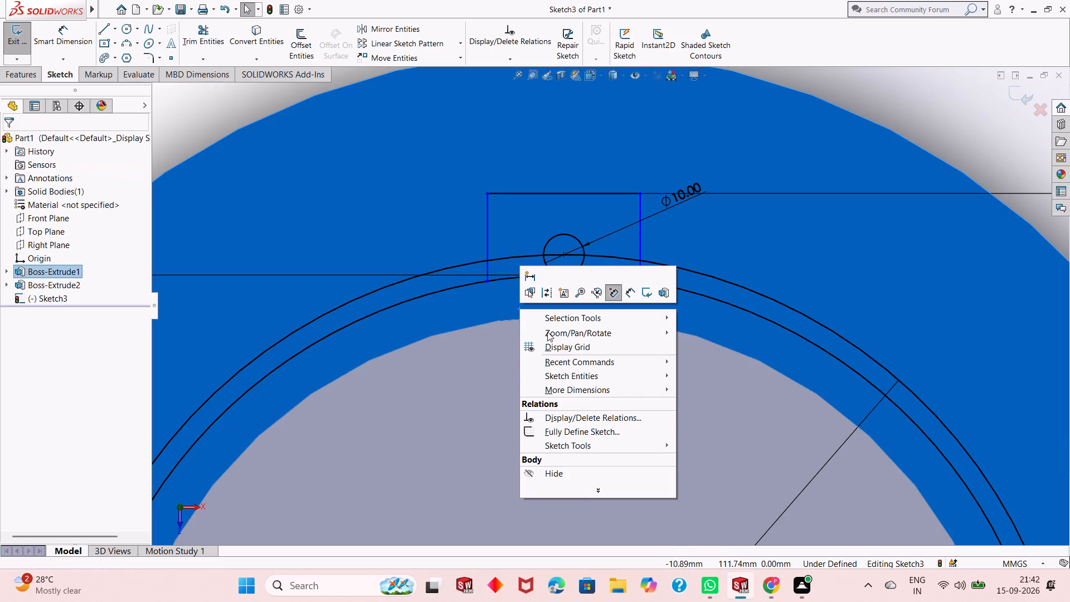
{"action": "key", "text": "Escape"}
{"action": "key", "text": "Escape"}
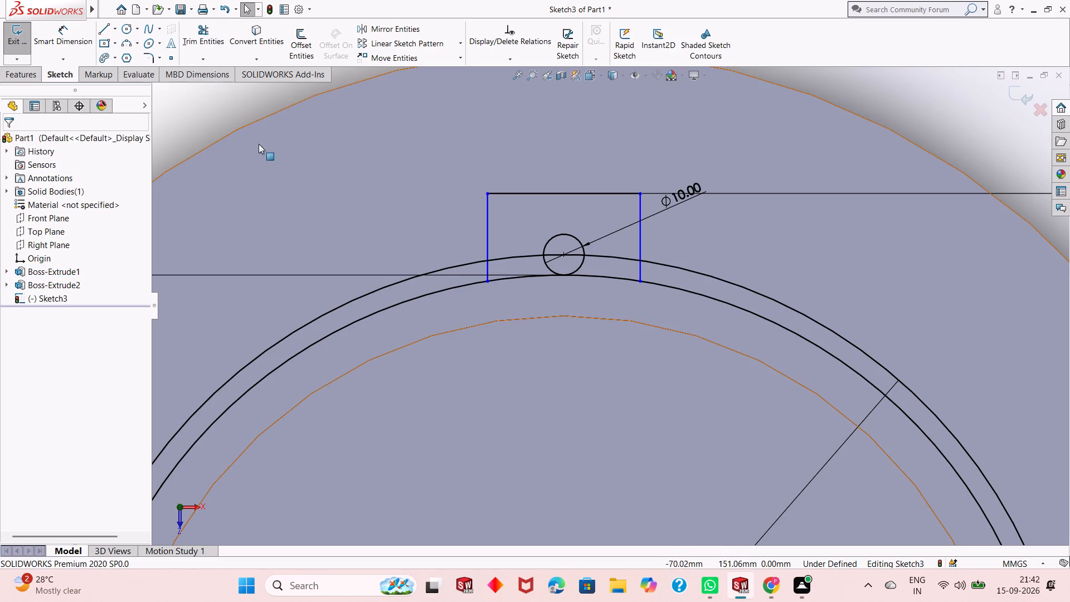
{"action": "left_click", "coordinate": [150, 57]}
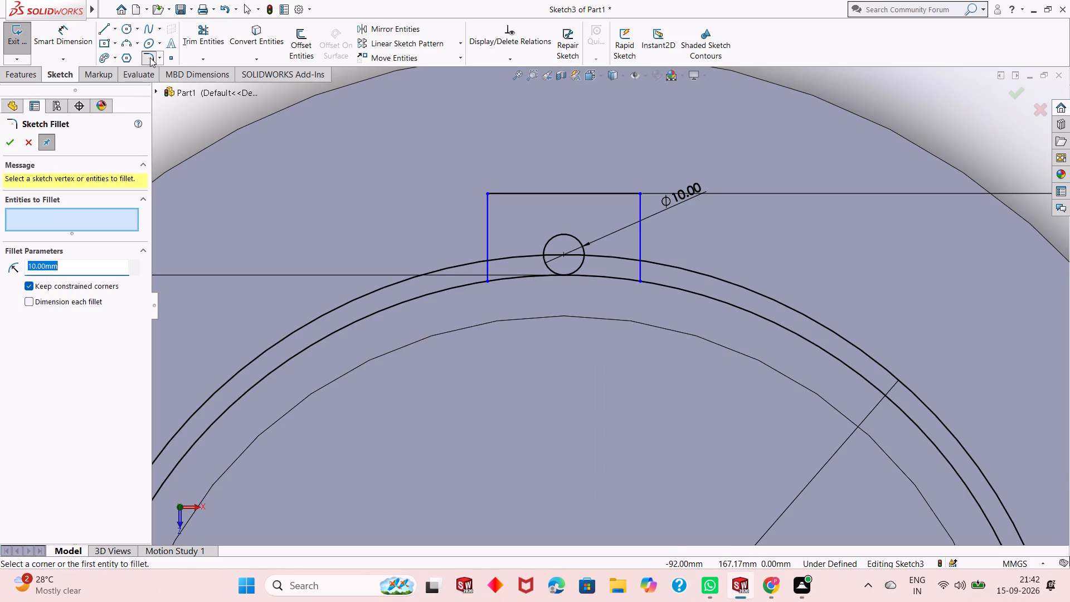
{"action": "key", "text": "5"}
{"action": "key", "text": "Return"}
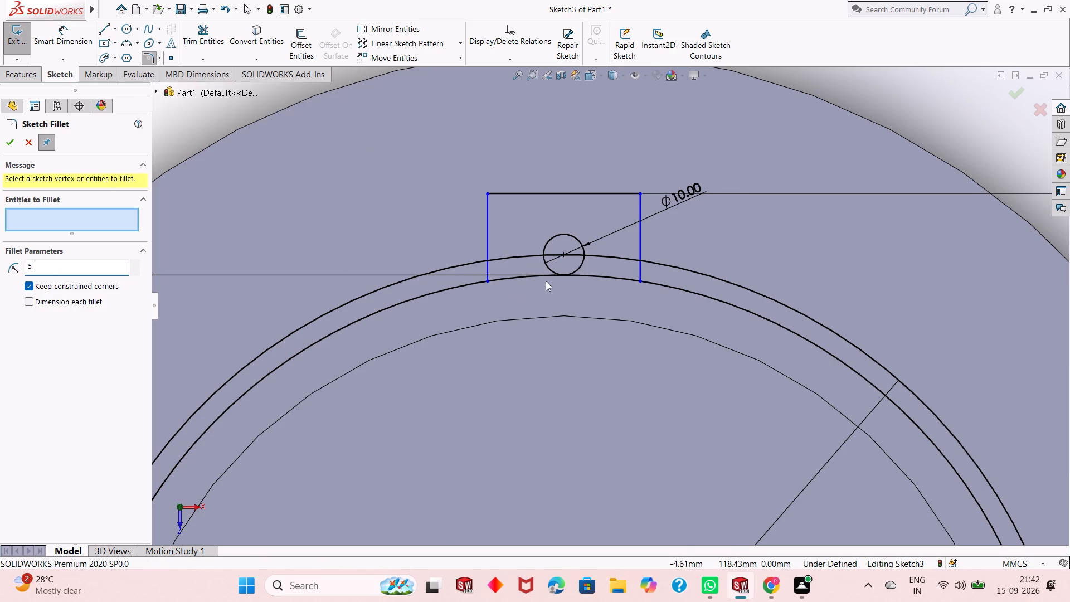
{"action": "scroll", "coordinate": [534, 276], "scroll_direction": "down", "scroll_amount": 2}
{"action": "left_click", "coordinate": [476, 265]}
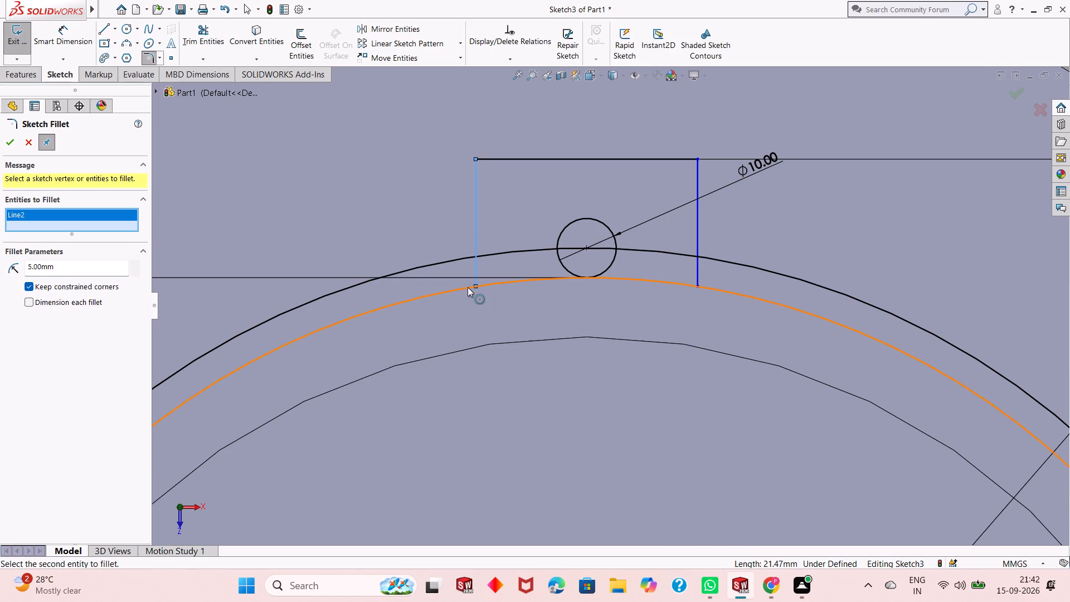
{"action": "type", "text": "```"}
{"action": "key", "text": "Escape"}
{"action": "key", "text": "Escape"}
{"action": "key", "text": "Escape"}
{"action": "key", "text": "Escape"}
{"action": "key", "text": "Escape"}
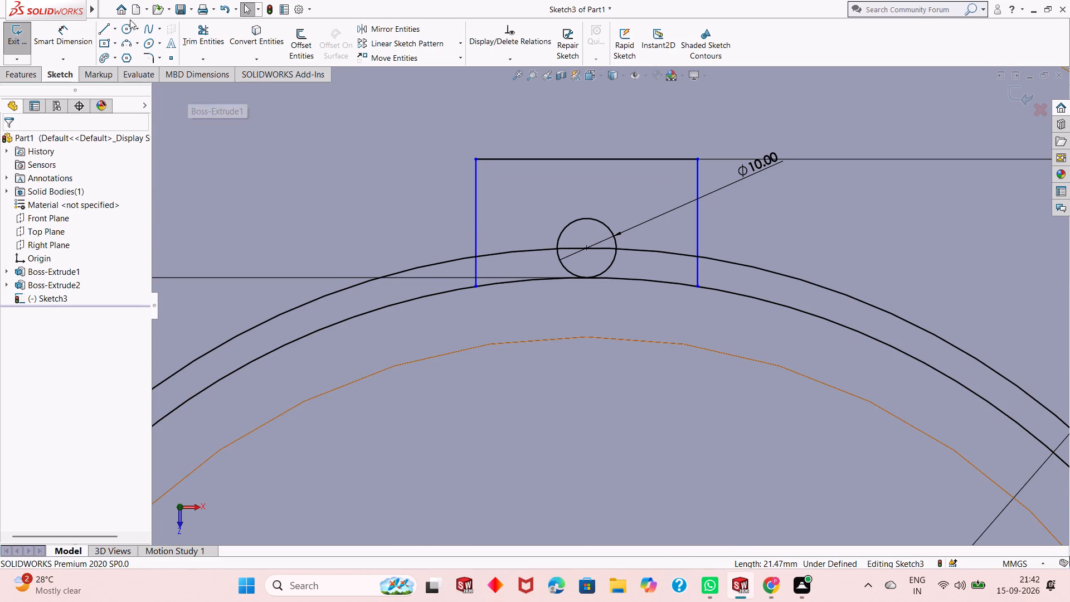
Sketch a 3-point arc of 5 mm radius from the rectangle's left side to the 240 mm circle, outside their corner.
{"action": "left_click", "coordinate": [129, 42]}
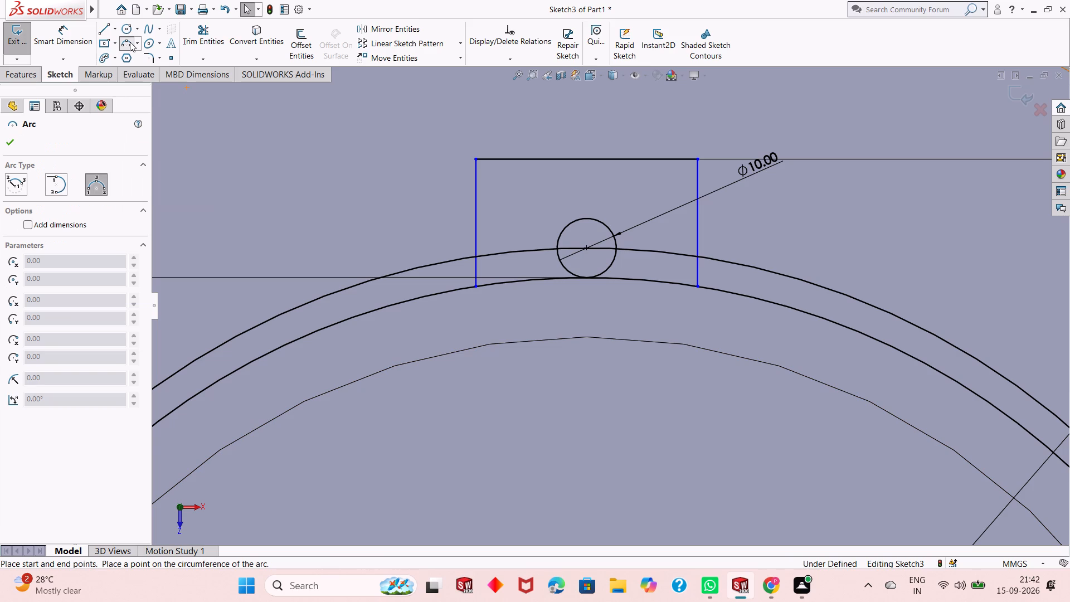
{"action": "scroll", "coordinate": [463, 290], "scroll_direction": "down", "scroll_amount": 4}
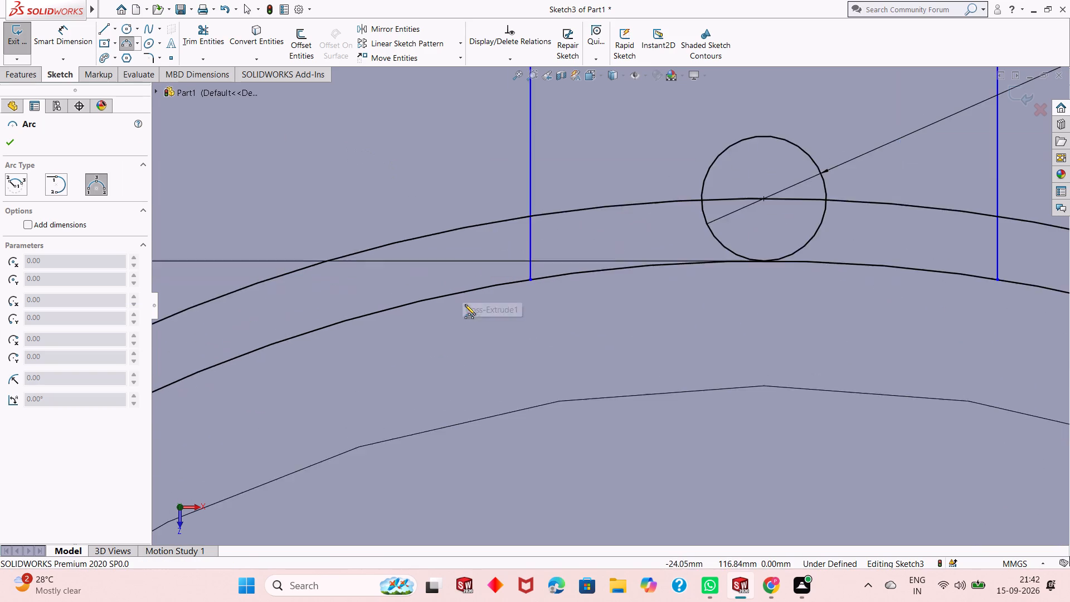
{"action": "scroll", "coordinate": [465, 304], "scroll_direction": "down", "scroll_amount": 4}
{"action": "scroll", "coordinate": [597, 279], "scroll_direction": "down", "scroll_amount": 4}
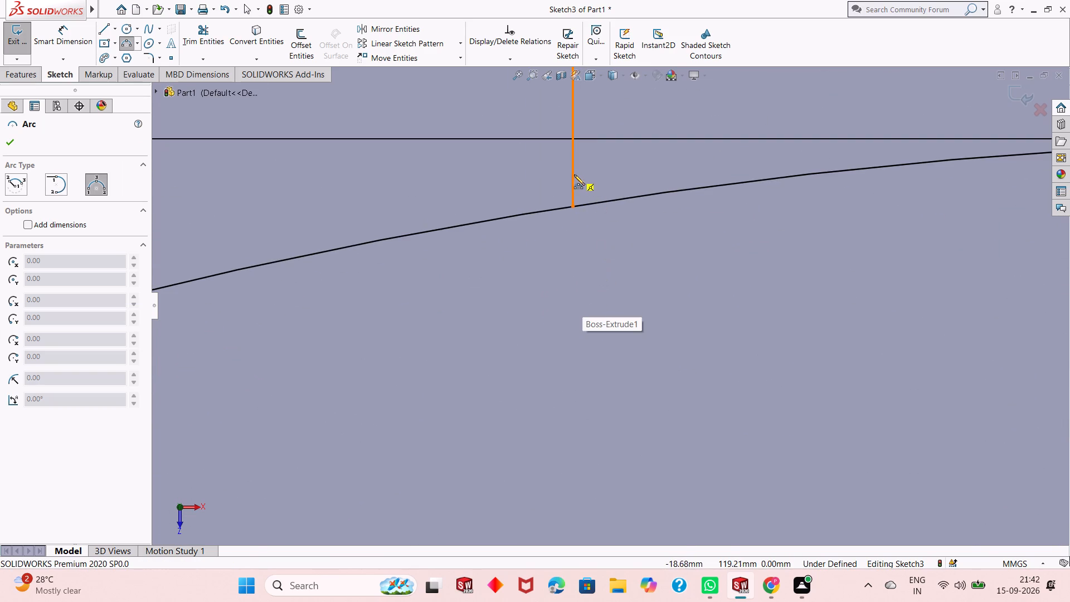
{"action": "left_click", "coordinate": [571, 164]}
{"action": "left_click", "coordinate": [492, 218]}
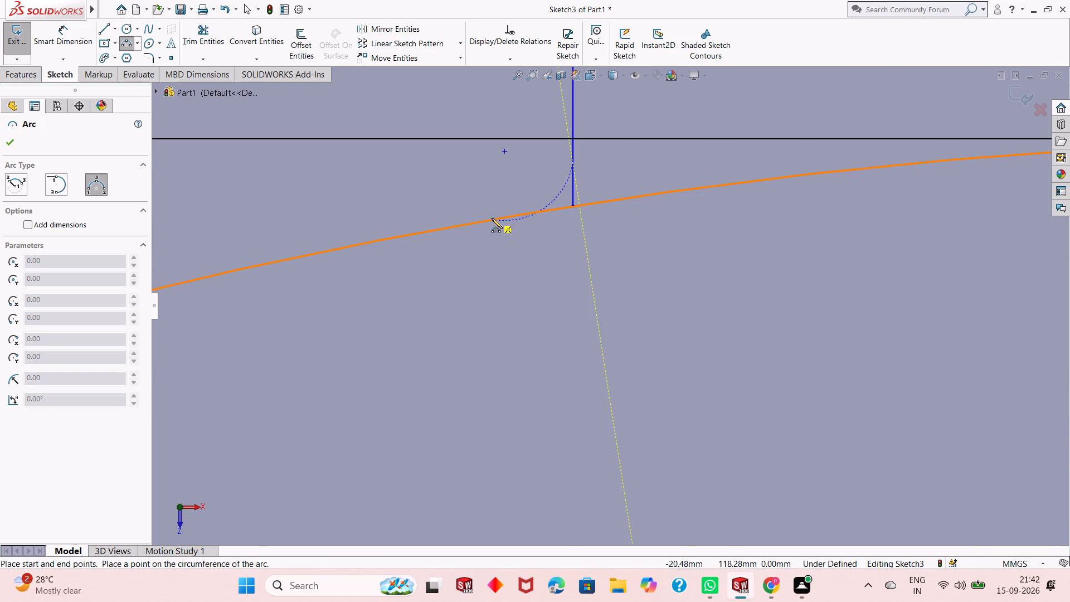
{"action": "key", "text": "5"}
{"action": "key", "text": "Return"}
{"action": "right_click", "coordinate": [534, 200]}
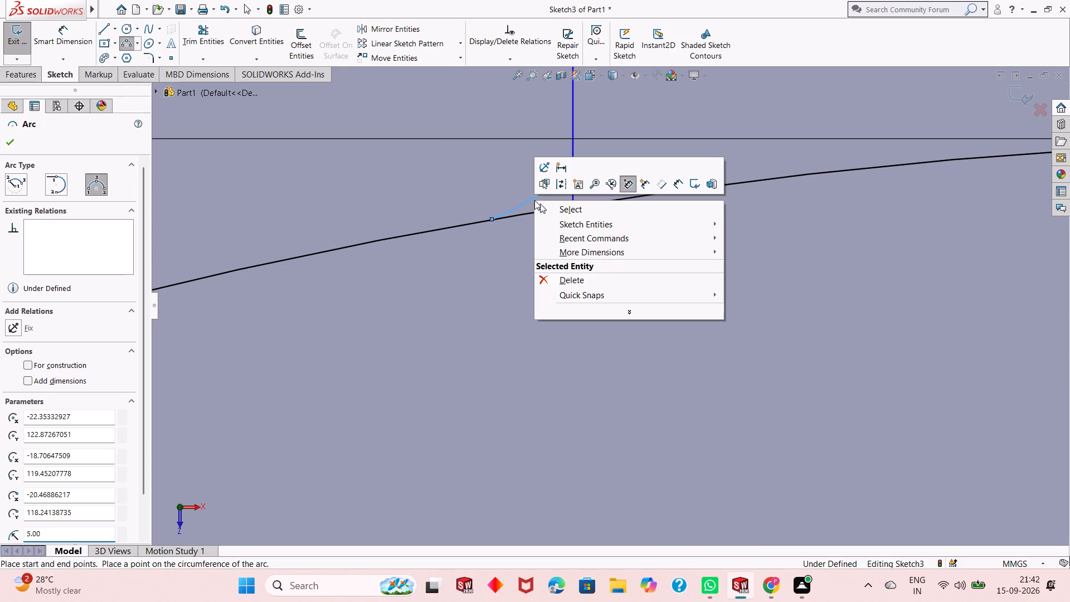
Dimension the radius of the new arc beside the rectangle's left side at 5 mm.
{"action": "left_click", "coordinate": [590, 209]}
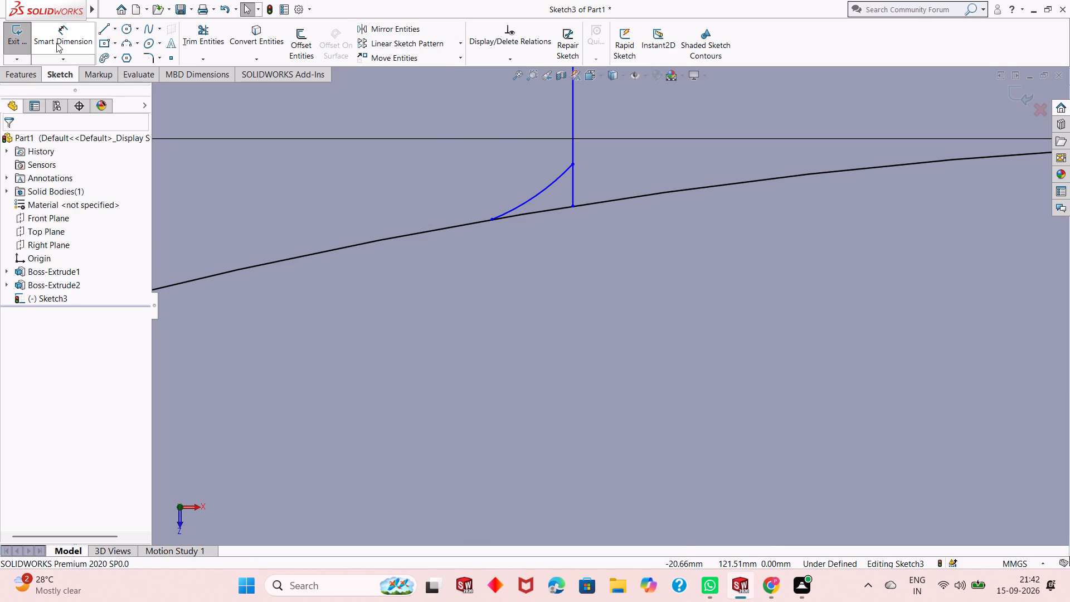
{"action": "left_click", "coordinate": [57, 43]}
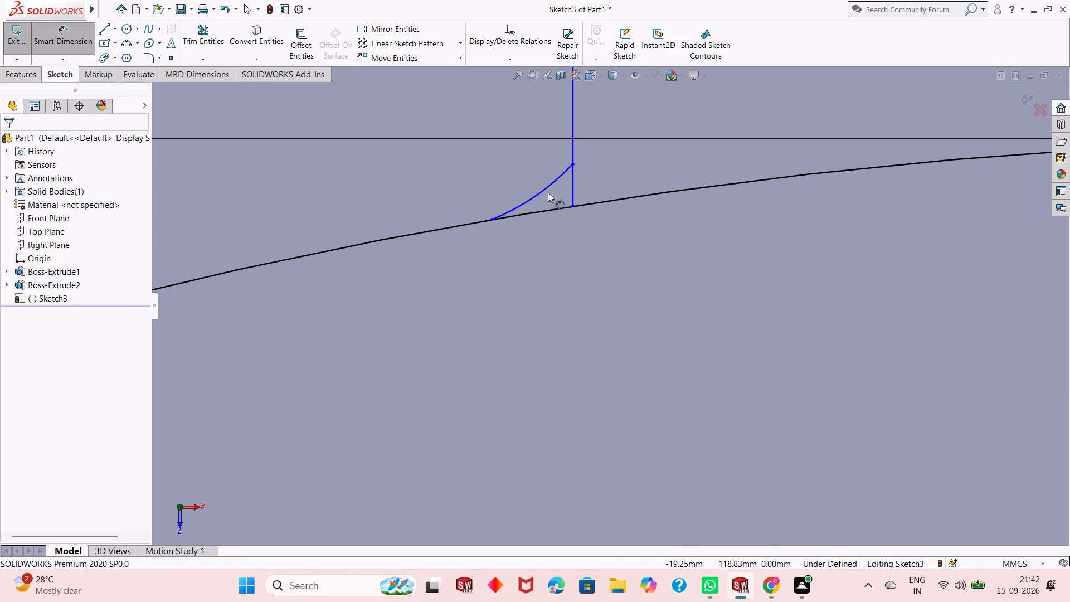
{"action": "left_click", "coordinate": [541, 192]}
{"action": "left_click_drag", "start_coordinate": [553, 274], "coordinate": [555, 285]}
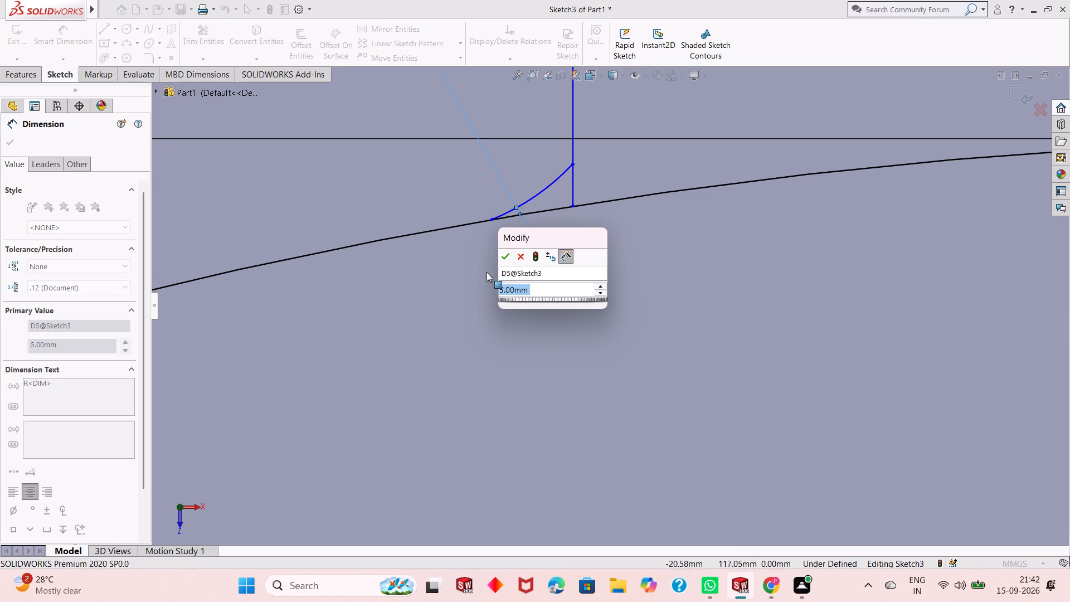
{"action": "left_click", "coordinate": [500, 259]}
{"action": "key", "text": "Escape"}
{"action": "key", "text": "Escape"}
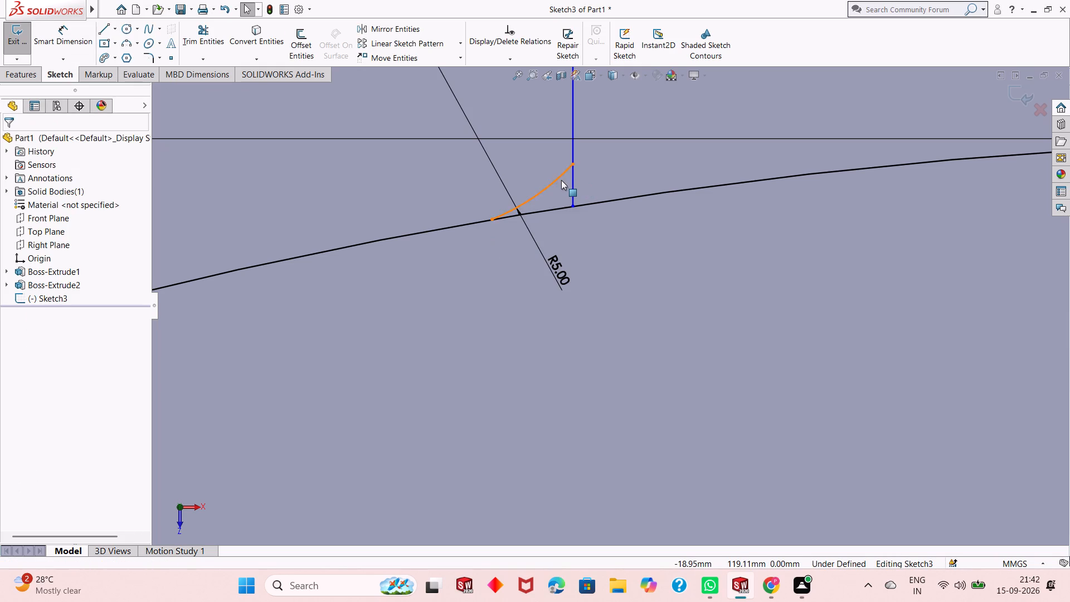
Make the 5 mm arc tangent to both the 240 mm circle and the rectangle's left side.
{"action": "left_click", "coordinate": [560, 183]}
{"action": "key", "text": "Escape"}
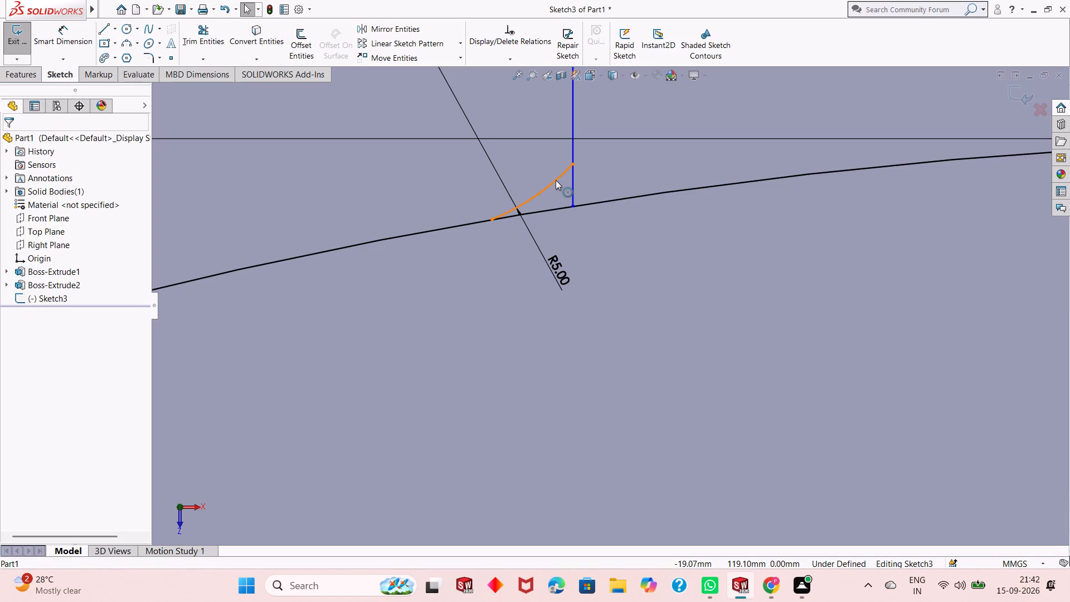
{"action": "left_click", "coordinate": [556, 180]}
{"action": "left_click", "coordinate": [460, 225], "text": "ctrl"}
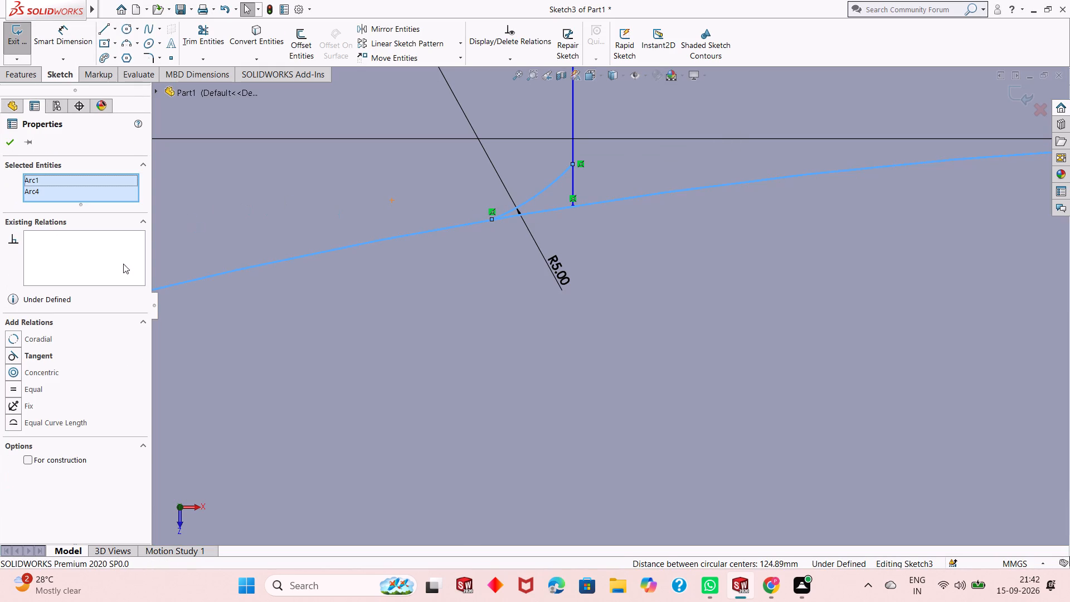
{"action": "left_click", "coordinate": [8, 350]}
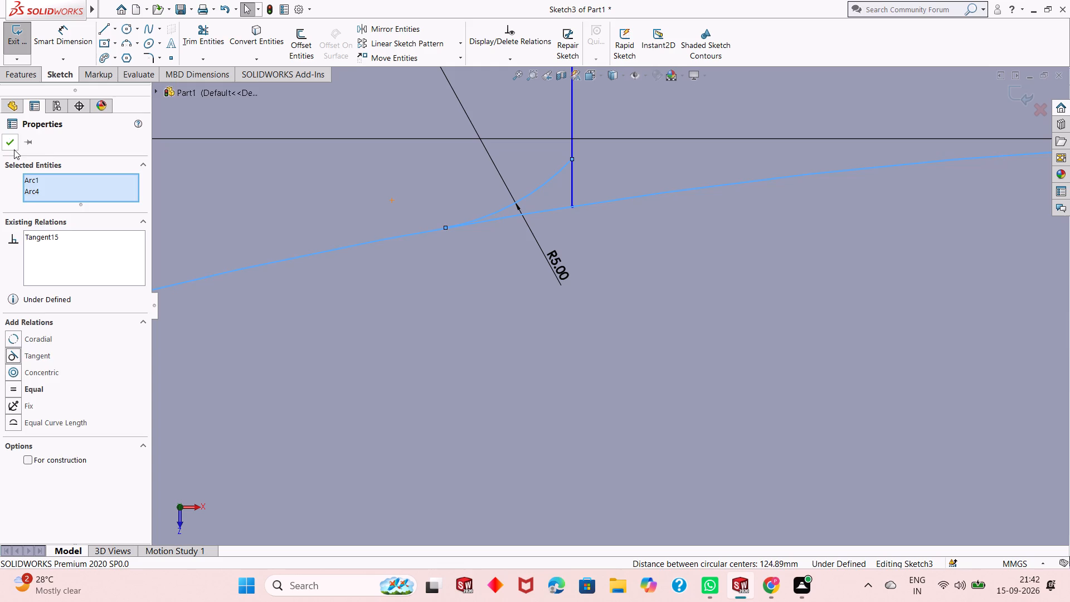
{"action": "left_click", "coordinate": [14, 149]}
{"action": "key", "text": "Escape"}
{"action": "left_click", "coordinate": [543, 183]}
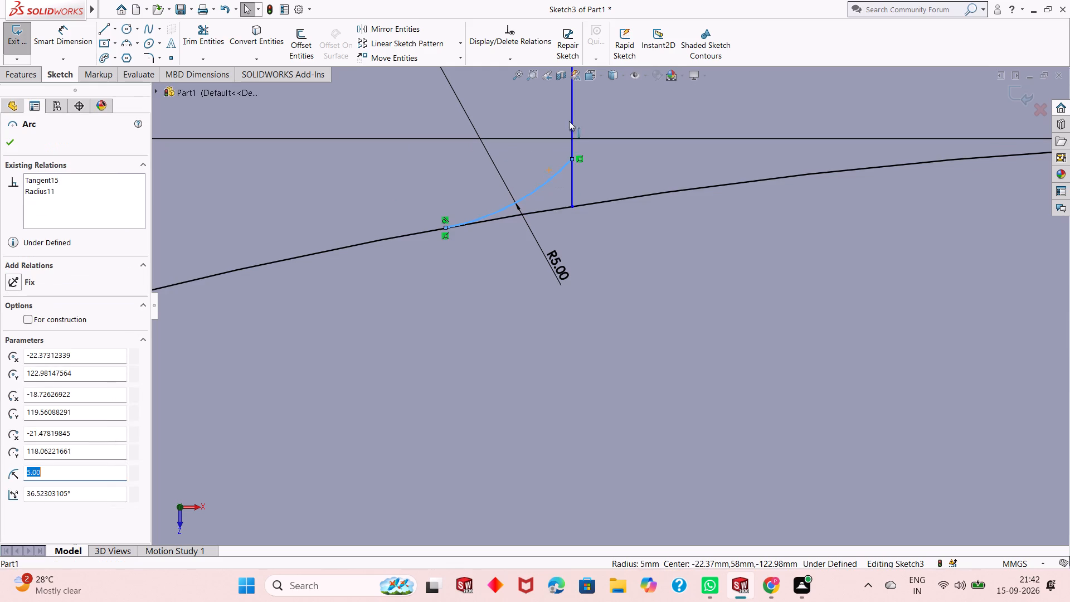
{"action": "left_click", "coordinate": [575, 111], "text": "ctrl"}
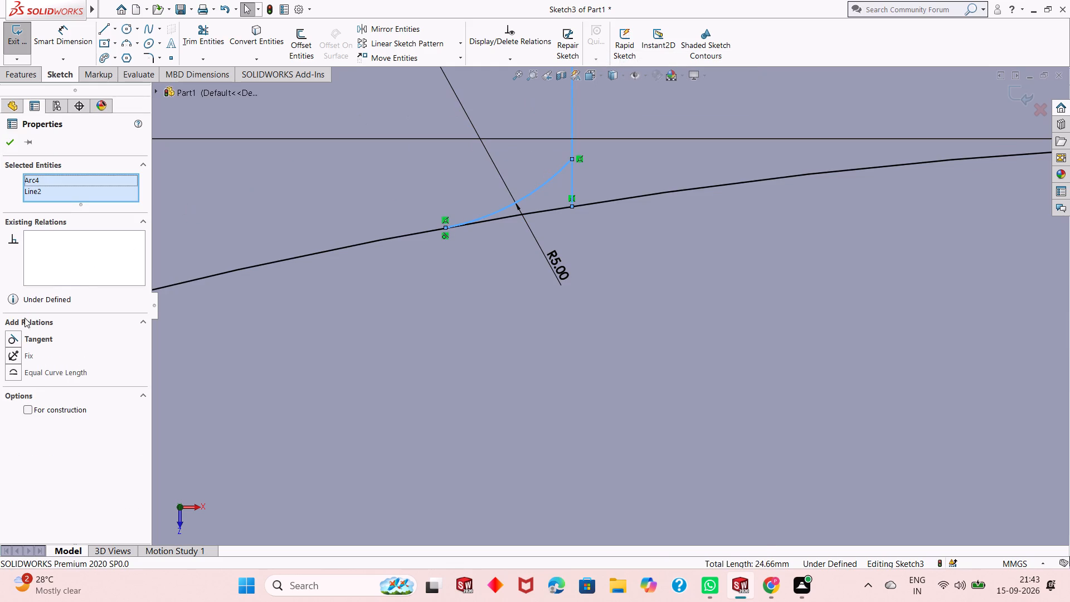
{"action": "left_click", "coordinate": [7, 338]}
{"action": "left_click", "coordinate": [15, 146]}
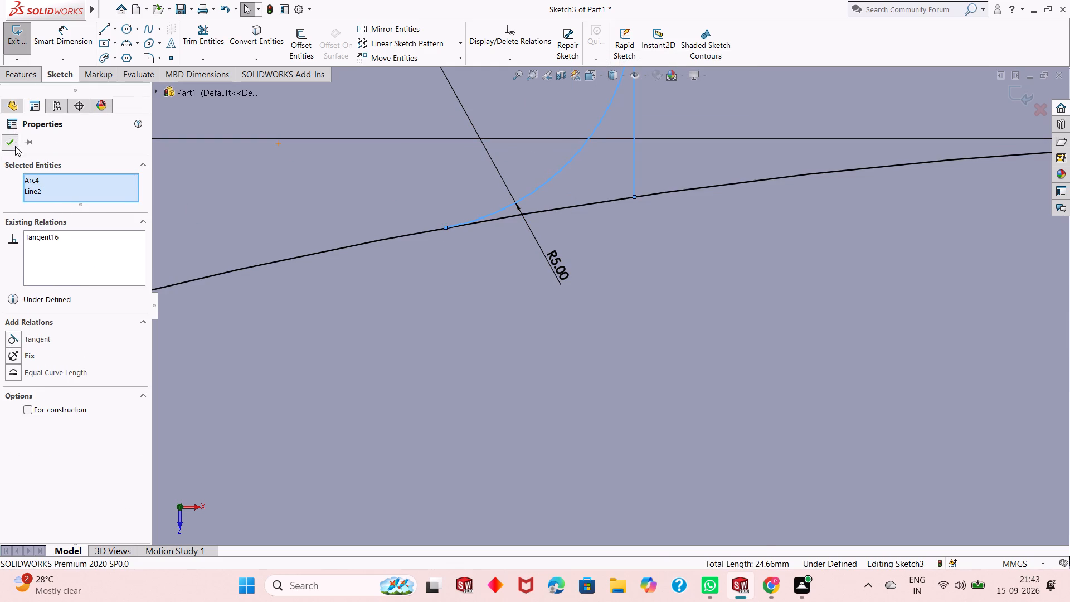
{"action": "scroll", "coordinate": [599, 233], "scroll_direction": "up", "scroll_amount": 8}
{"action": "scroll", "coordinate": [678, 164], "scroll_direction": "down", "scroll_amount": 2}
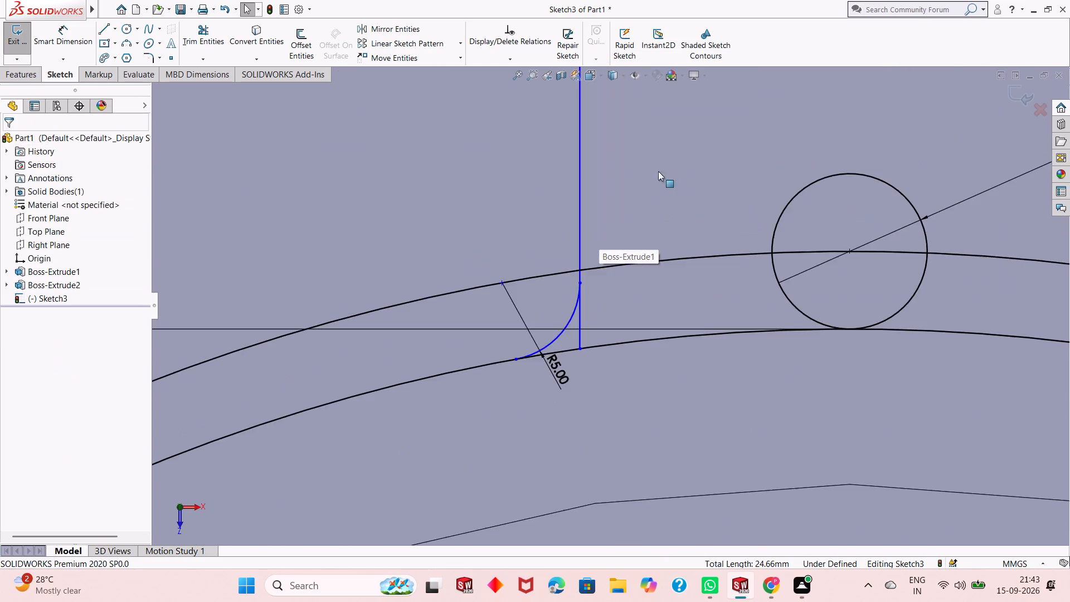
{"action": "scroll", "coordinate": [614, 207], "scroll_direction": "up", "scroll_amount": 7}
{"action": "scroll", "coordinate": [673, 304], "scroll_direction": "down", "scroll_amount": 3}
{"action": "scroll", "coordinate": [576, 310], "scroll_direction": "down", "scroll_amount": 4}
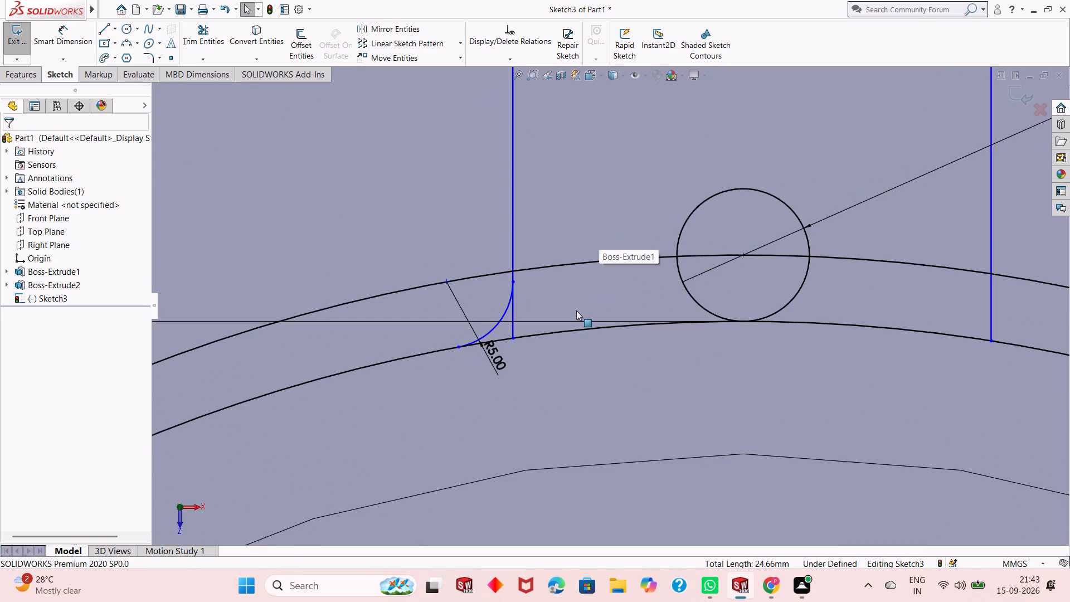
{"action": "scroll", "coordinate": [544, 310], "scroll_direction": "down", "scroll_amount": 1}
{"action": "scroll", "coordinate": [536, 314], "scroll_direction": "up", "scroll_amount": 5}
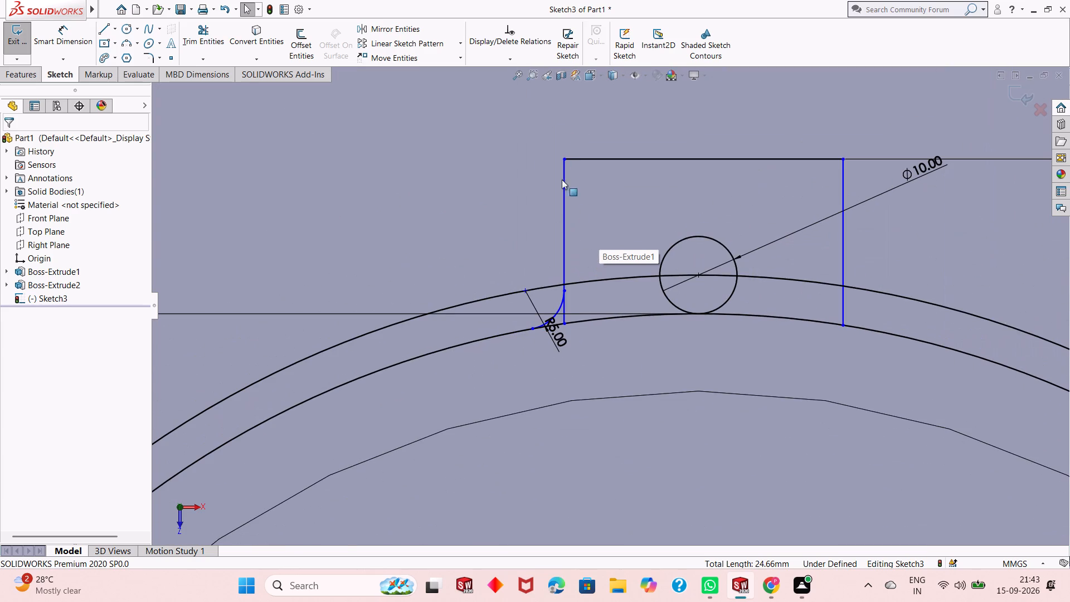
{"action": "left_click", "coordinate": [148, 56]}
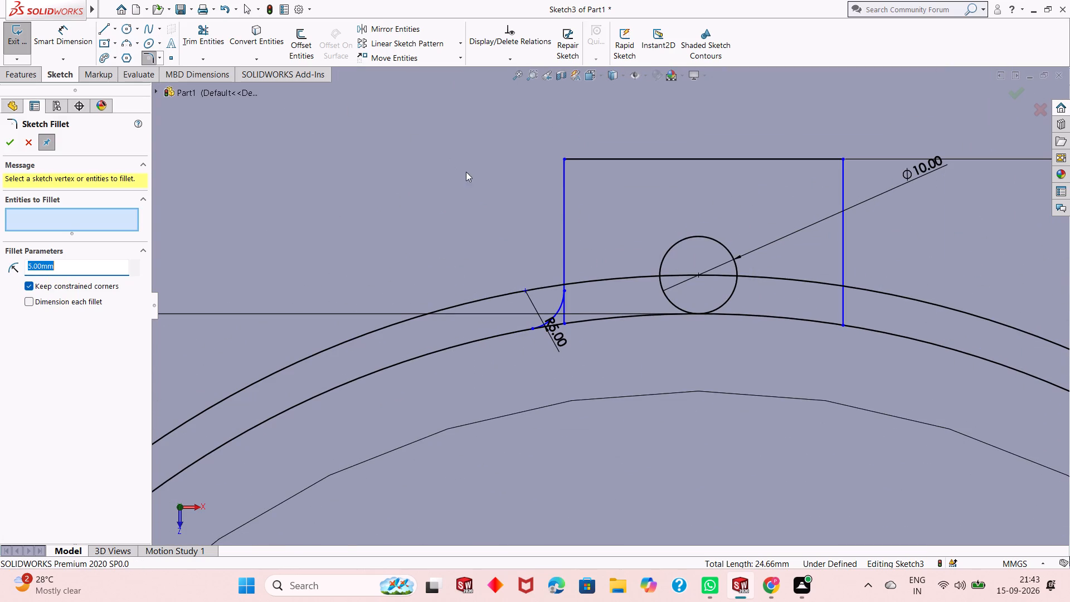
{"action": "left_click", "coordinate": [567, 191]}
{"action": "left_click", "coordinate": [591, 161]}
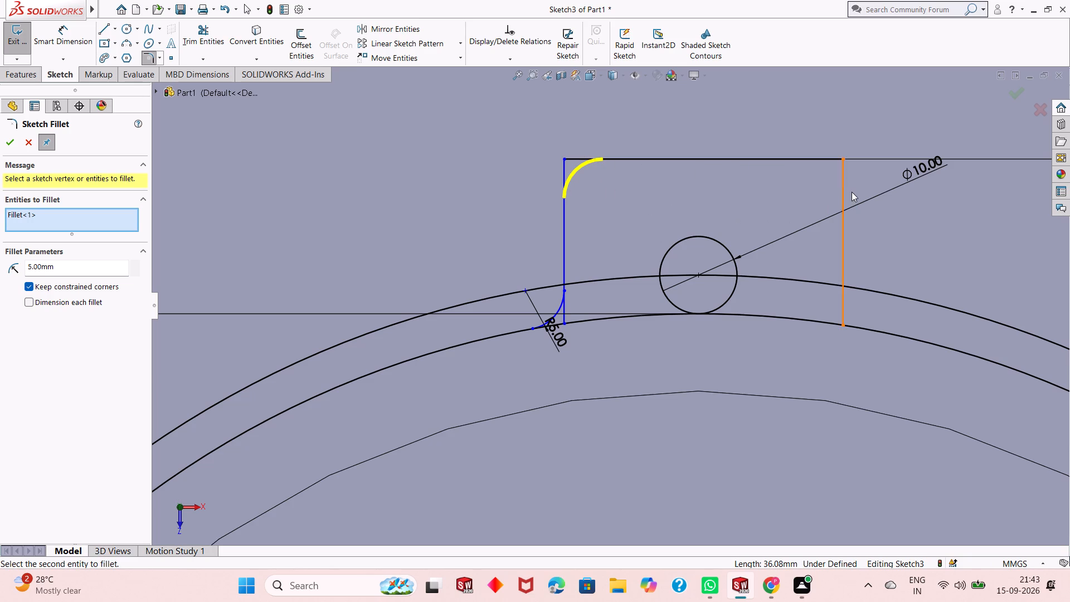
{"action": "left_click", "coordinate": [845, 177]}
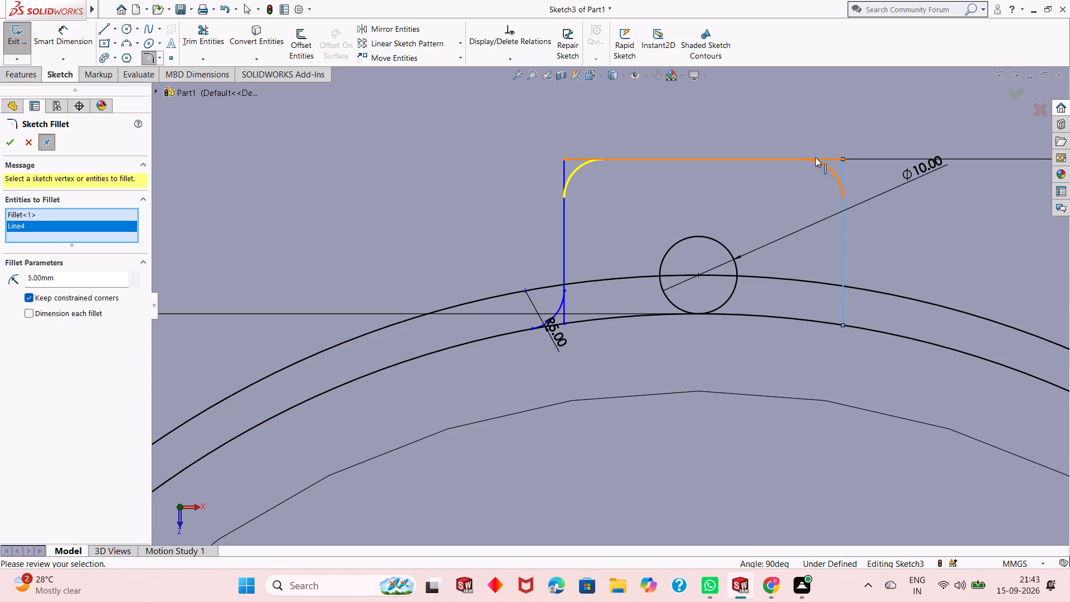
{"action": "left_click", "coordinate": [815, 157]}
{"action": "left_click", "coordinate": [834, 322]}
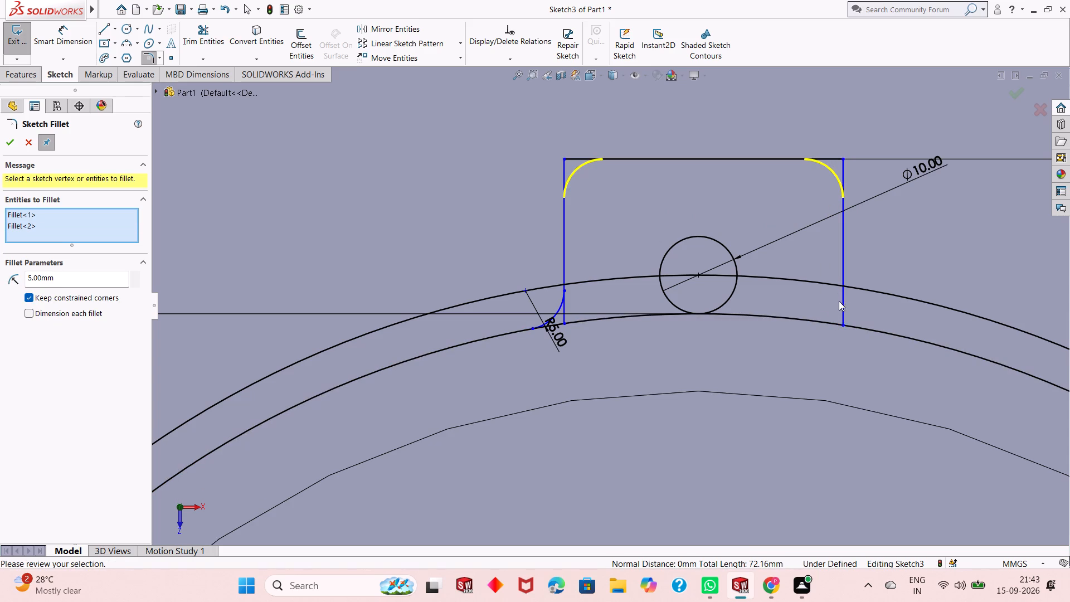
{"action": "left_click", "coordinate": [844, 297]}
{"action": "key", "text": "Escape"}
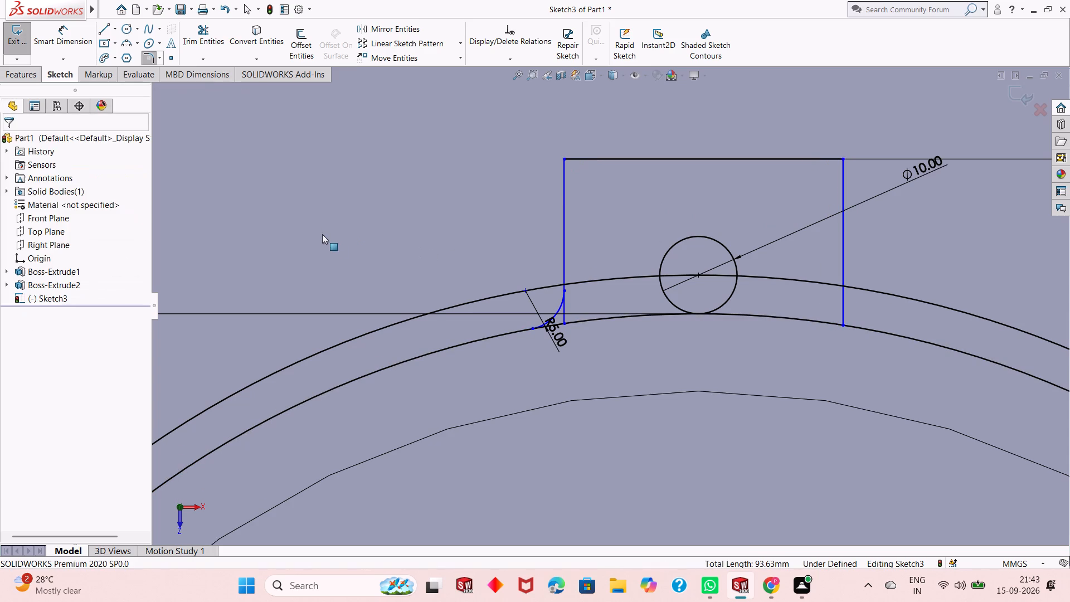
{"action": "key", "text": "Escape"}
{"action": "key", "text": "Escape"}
Sketch a 3-point arc of 5 mm radius from the rectangle's right side to the 240 mm circle, outside their corner.
{"action": "scroll", "coordinate": [380, 237], "scroll_direction": "up", "scroll_amount": 4}
{"action": "scroll", "coordinate": [775, 298], "scroll_direction": "down", "scroll_amount": 6}
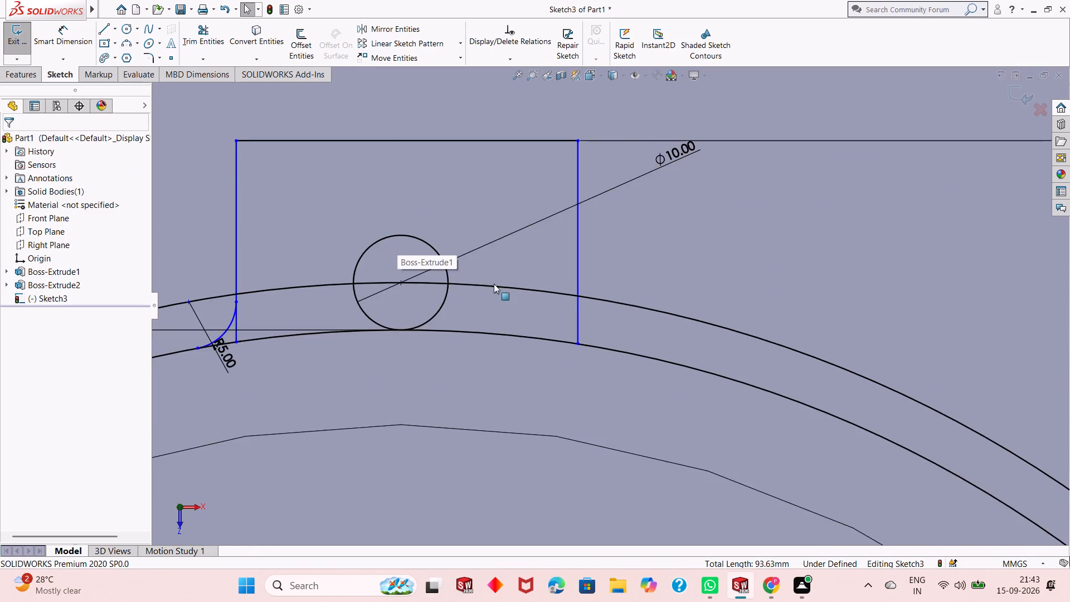
{"action": "scroll", "coordinate": [479, 284], "scroll_direction": "up", "scroll_amount": 3}
{"action": "scroll", "coordinate": [412, 277], "scroll_direction": "down", "scroll_amount": 3}
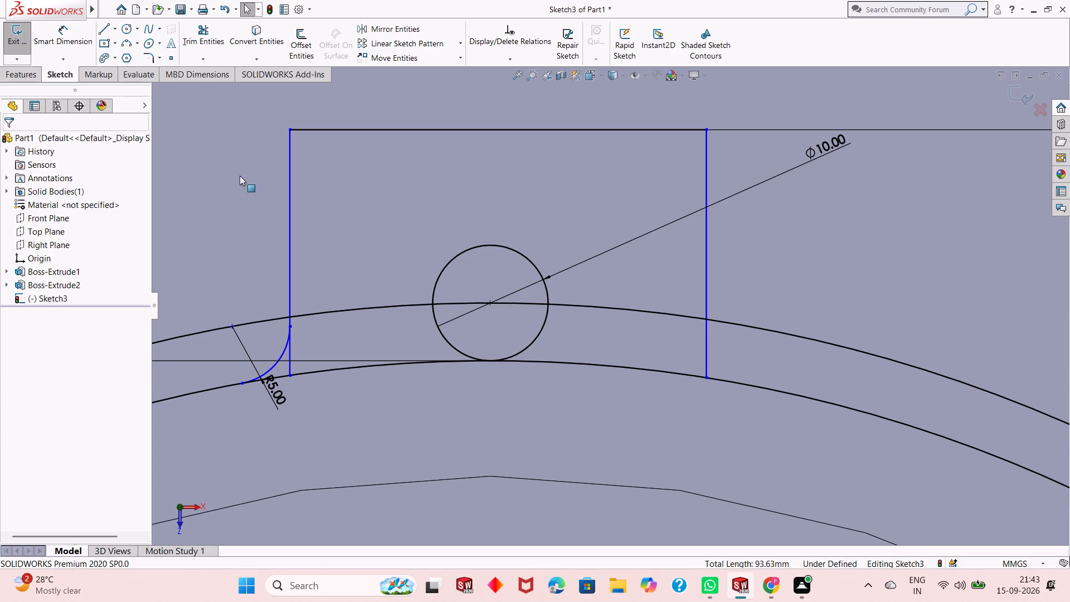
{"action": "left_click", "coordinate": [124, 45]}
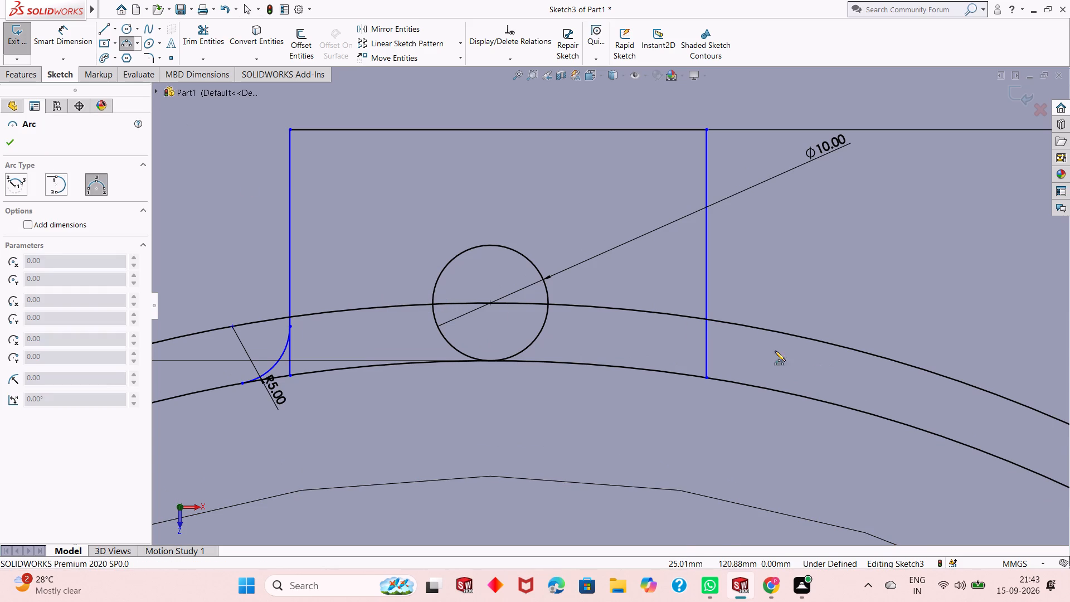
{"action": "left_click", "coordinate": [706, 344]}
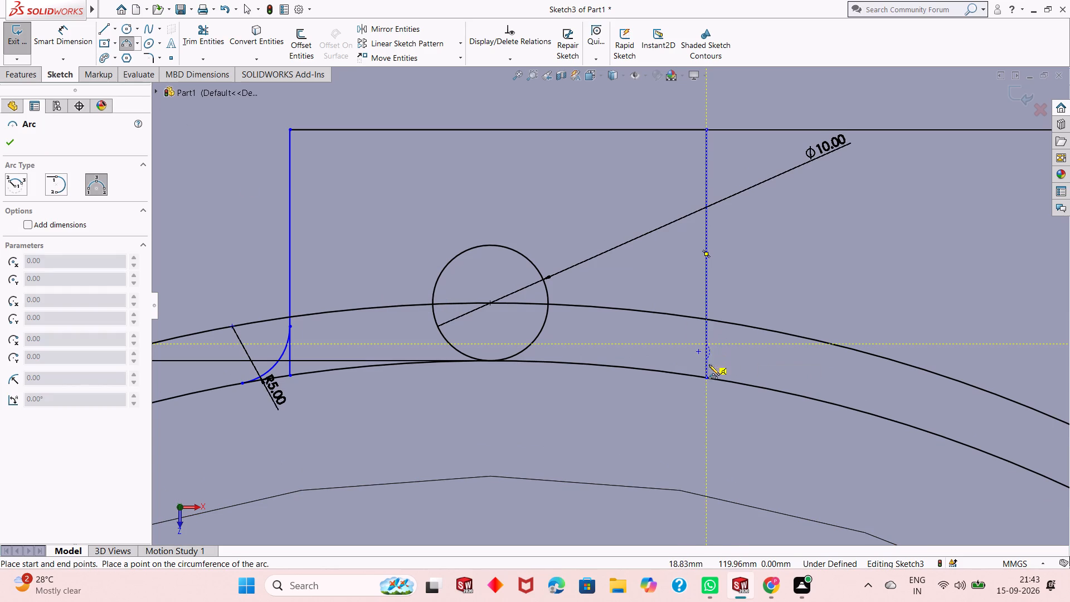
{"action": "left_click", "coordinate": [751, 386]}
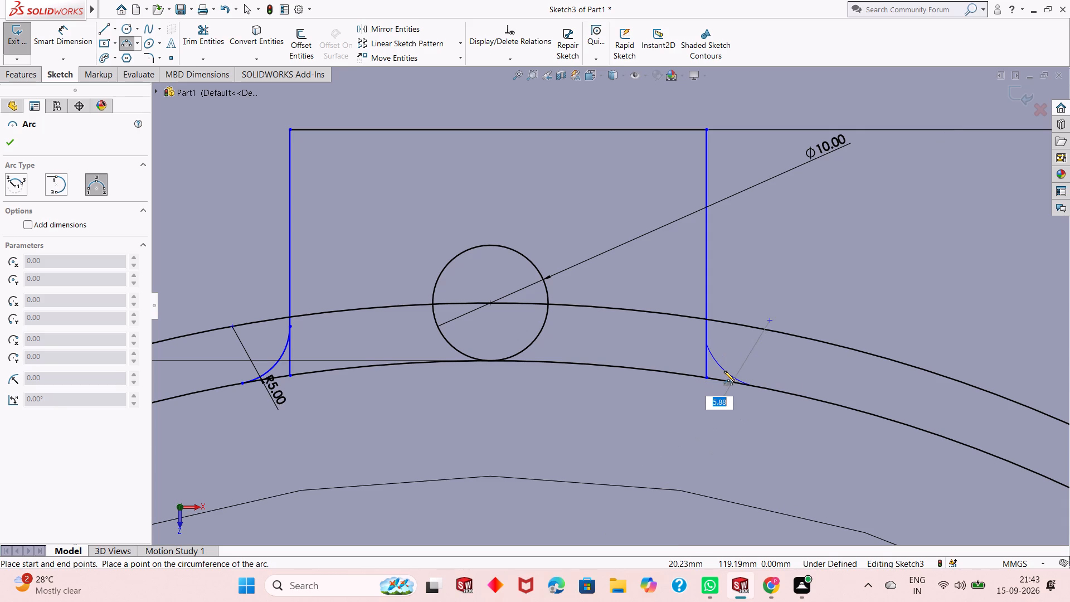
{"action": "key", "text": "5"}
{"action": "key", "text": "Return"}
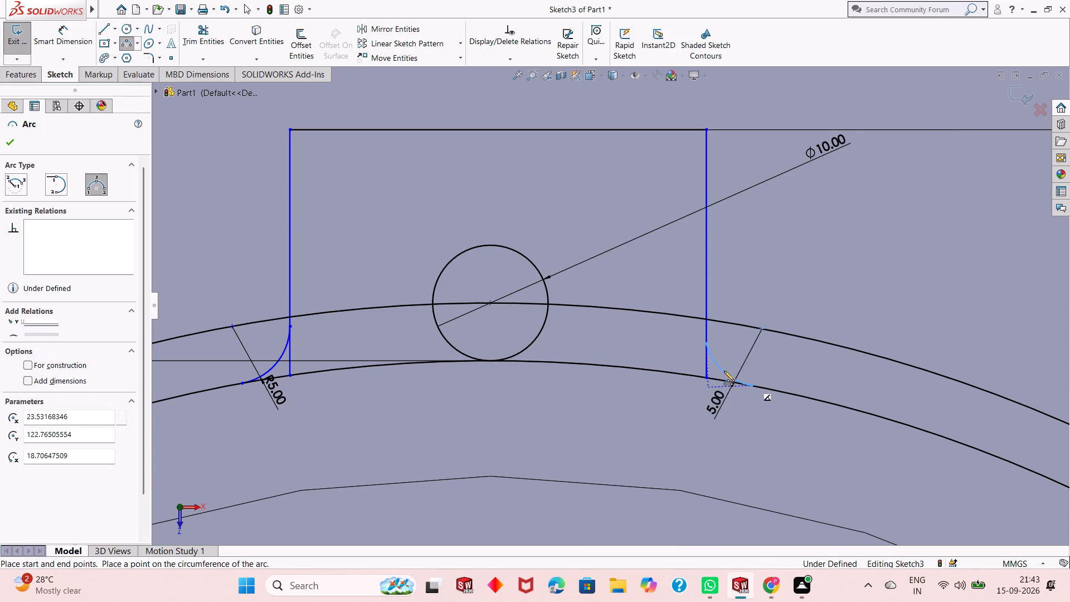
{"action": "key", "text": "Escape"}
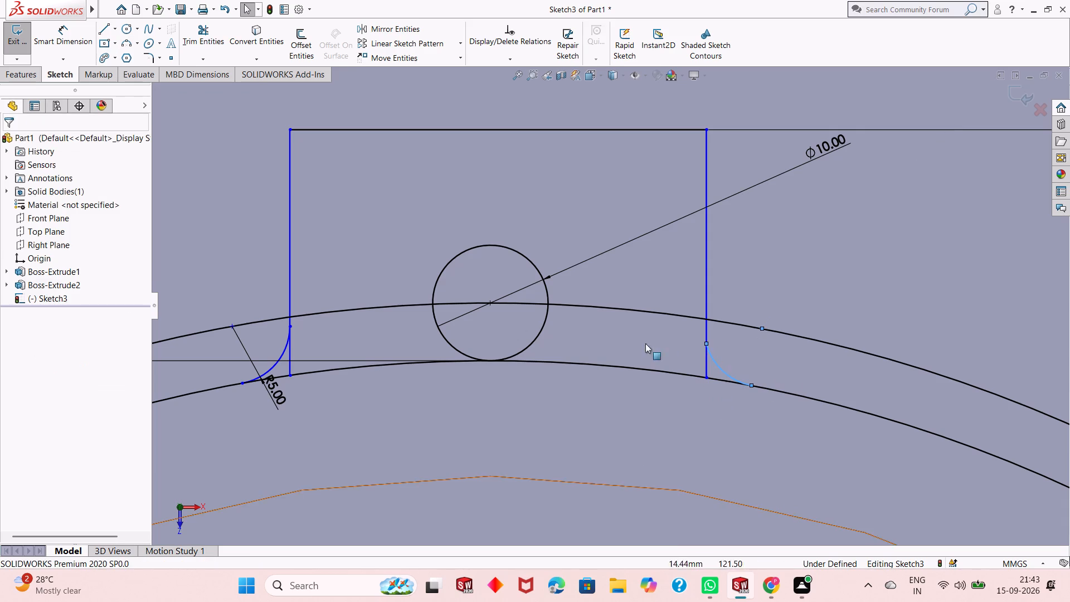
{"action": "right_click", "coordinate": [416, 256]}
{"action": "key", "text": "Escape"}
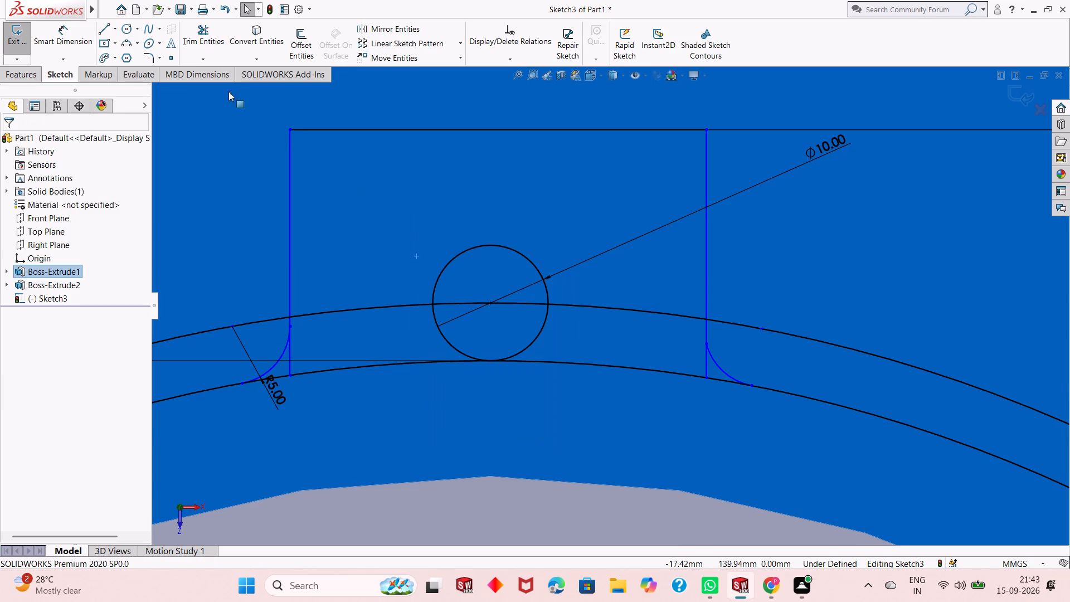
{"action": "key", "text": "Escape"}
Dimension the radius of the arc beside the rectangle's right side at 5 mm.
{"action": "left_click", "coordinate": [72, 42]}
{"action": "left_click", "coordinate": [724, 371]}
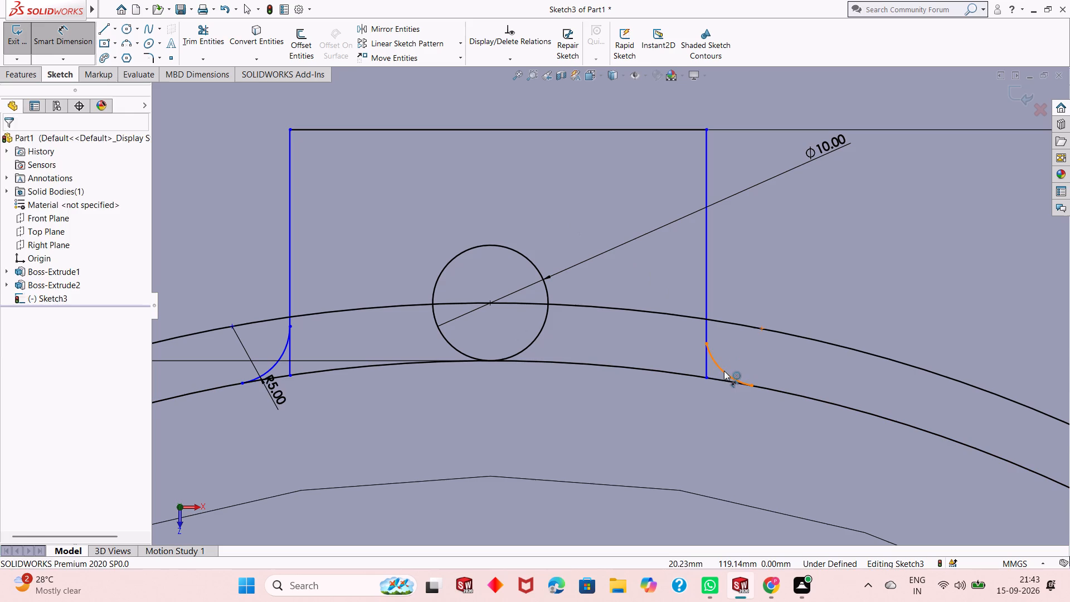
{"action": "left_click", "coordinate": [639, 449]}
{"action": "left_click", "coordinate": [591, 428]}
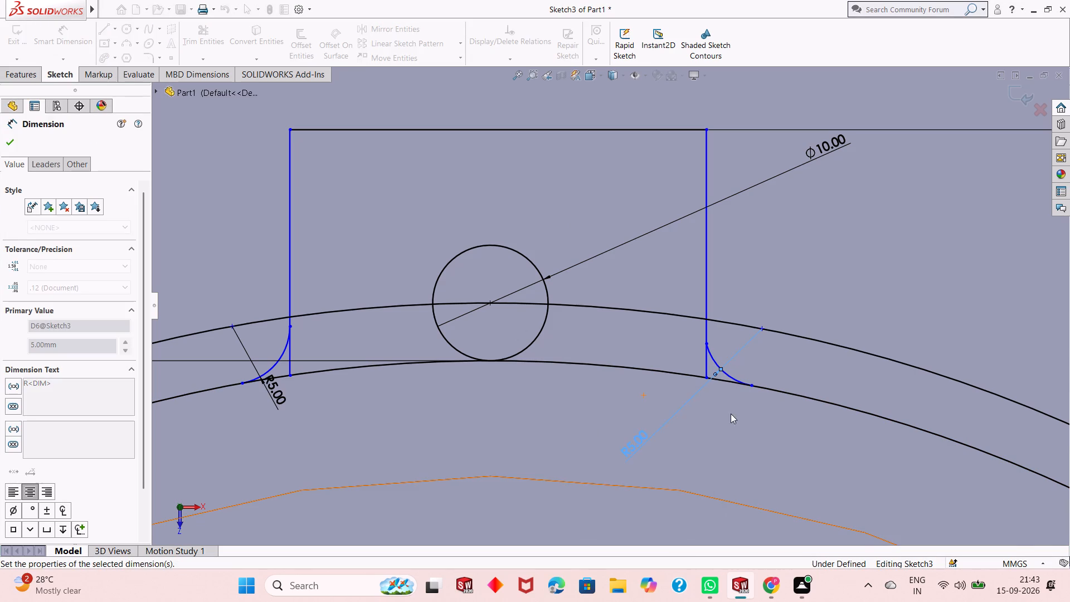
{"action": "scroll", "coordinate": [791, 415], "scroll_direction": "down", "scroll_amount": 5}
{"action": "scroll", "coordinate": [578, 187], "scroll_direction": "down", "scroll_amount": 3}
{"action": "key", "text": "Escape"}
{"action": "key", "text": "Escape"}
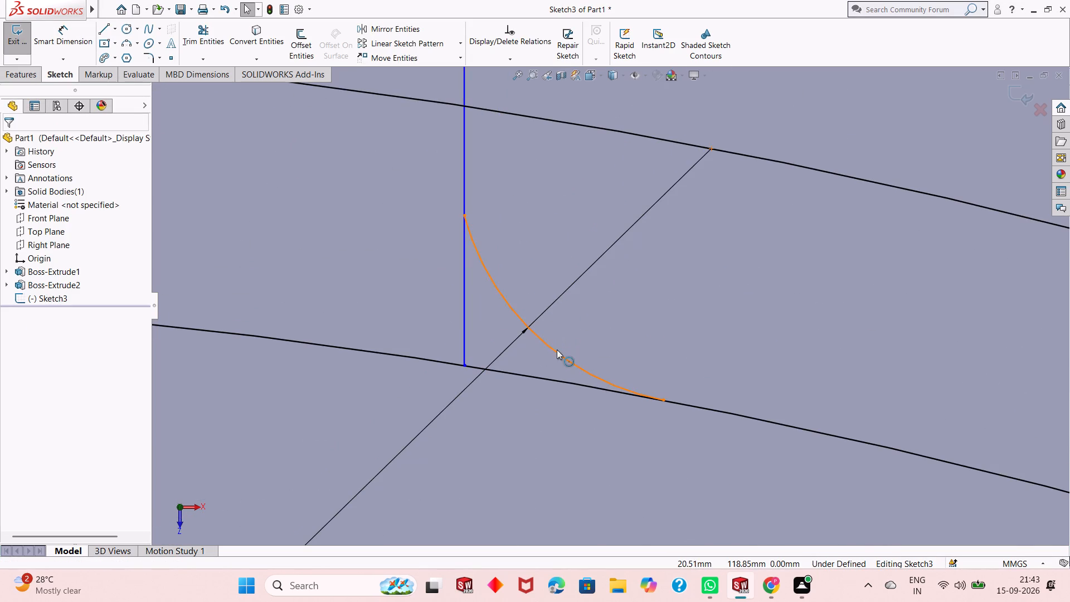
Make the right-hand 5 mm arc tangent to both the 240 mm circle and the rectangle's right side.
{"action": "left_click", "coordinate": [556, 352]}
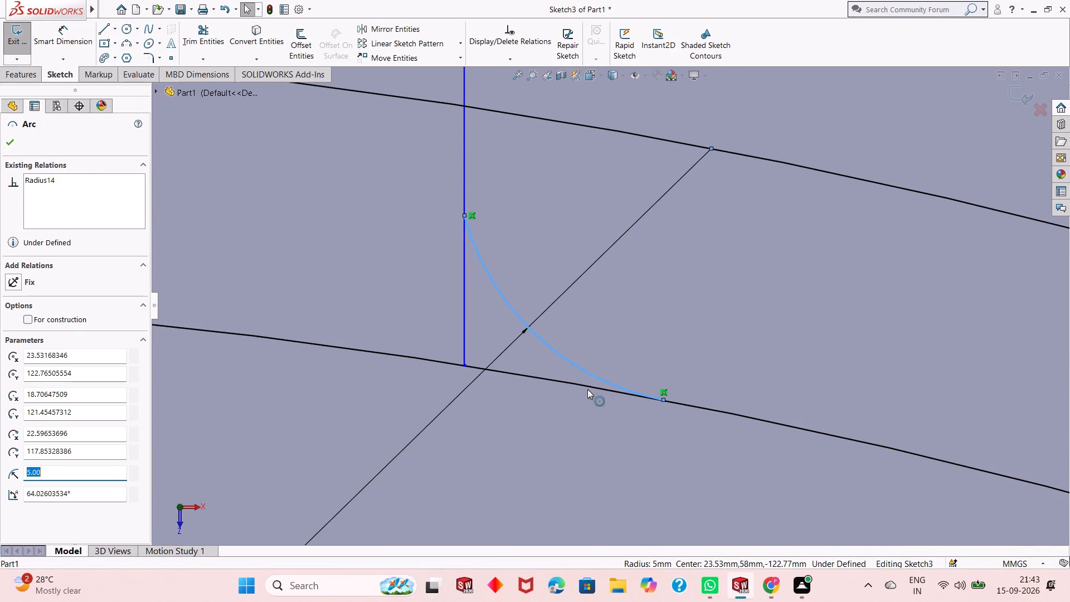
{"action": "left_click", "coordinate": [587, 389], "text": "ctrl"}
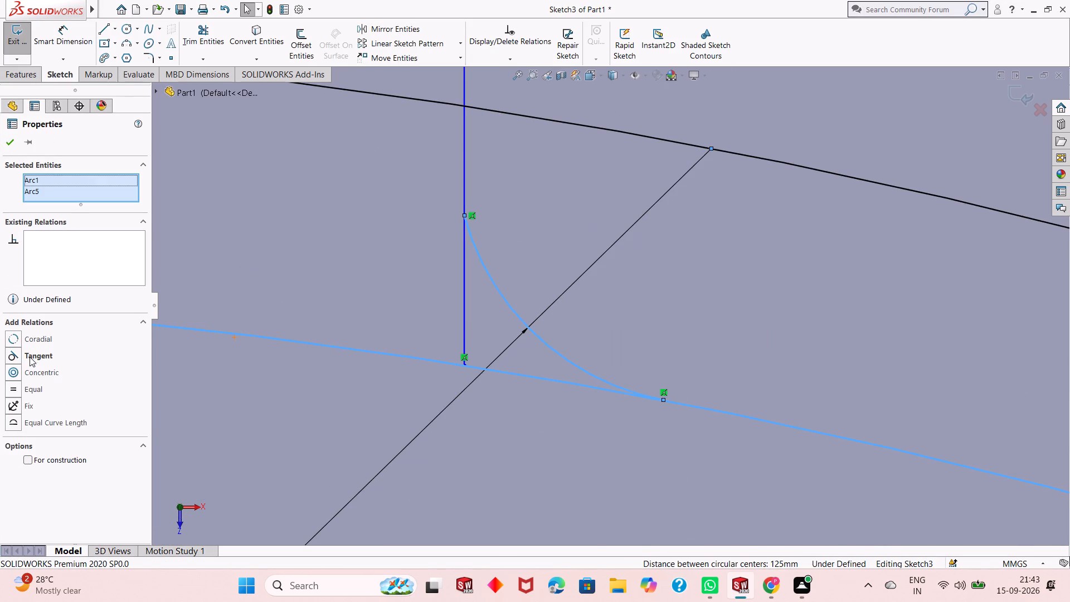
{"action": "left_click", "coordinate": [28, 355]}
{"action": "left_click", "coordinate": [7, 139]}
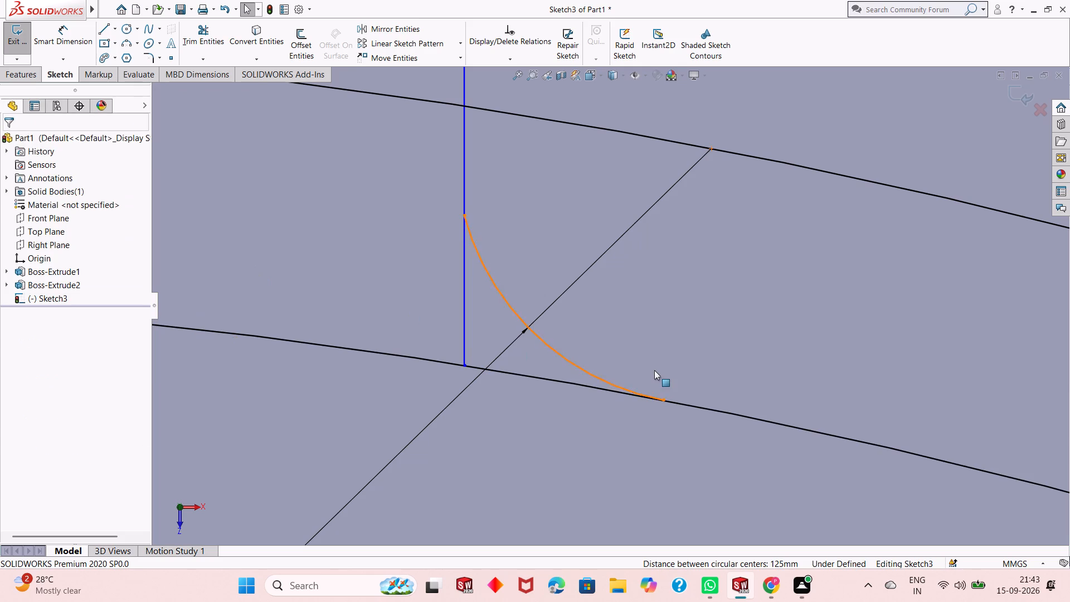
{"action": "key", "text": "Escape"}
{"action": "left_click", "coordinate": [541, 343]}
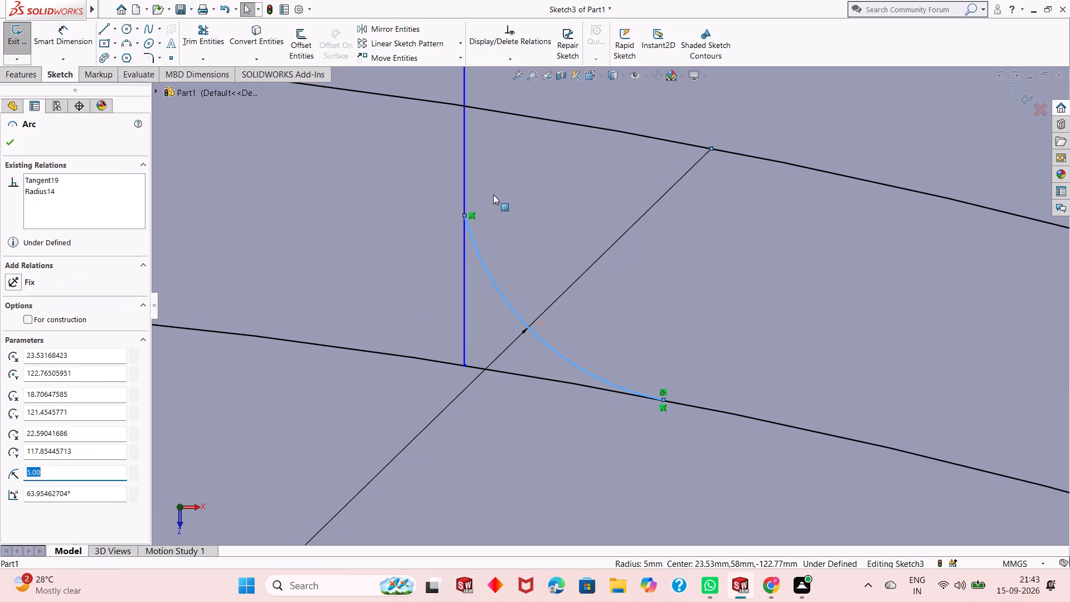
{"action": "left_click", "coordinate": [465, 166], "text": "ctrl"}
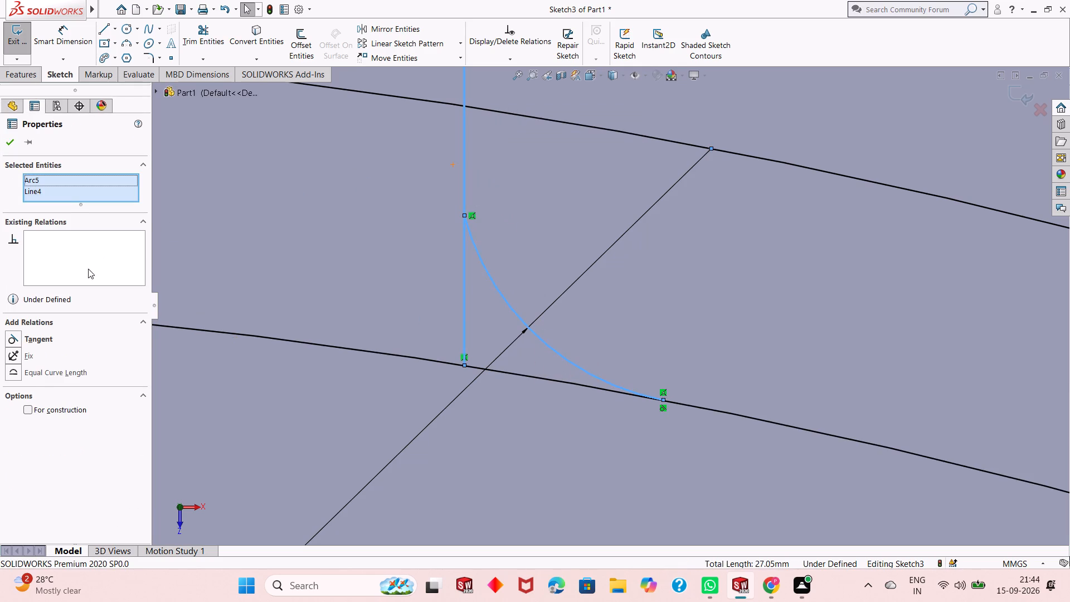
{"action": "left_click", "coordinate": [25, 343]}
{"action": "left_click", "coordinate": [8, 142]}
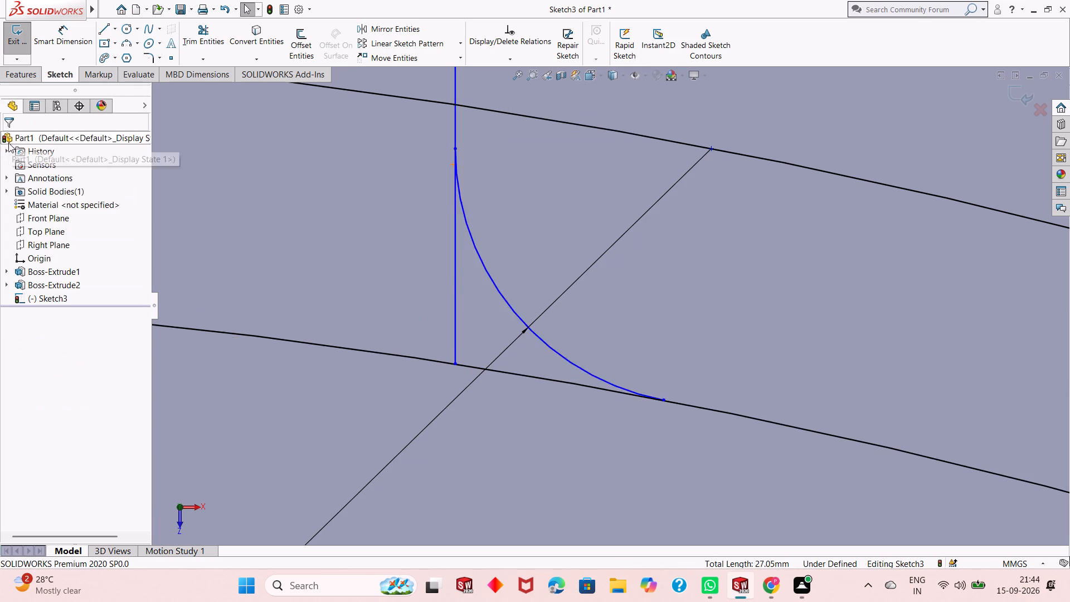
Trim the short lower ends of the rectangle's two sides between the 5 mm arcs and the 240 mm circle.
{"action": "key", "text": "Escape"}
{"action": "scroll", "coordinate": [571, 360], "scroll_direction": "up", "scroll_amount": 6}
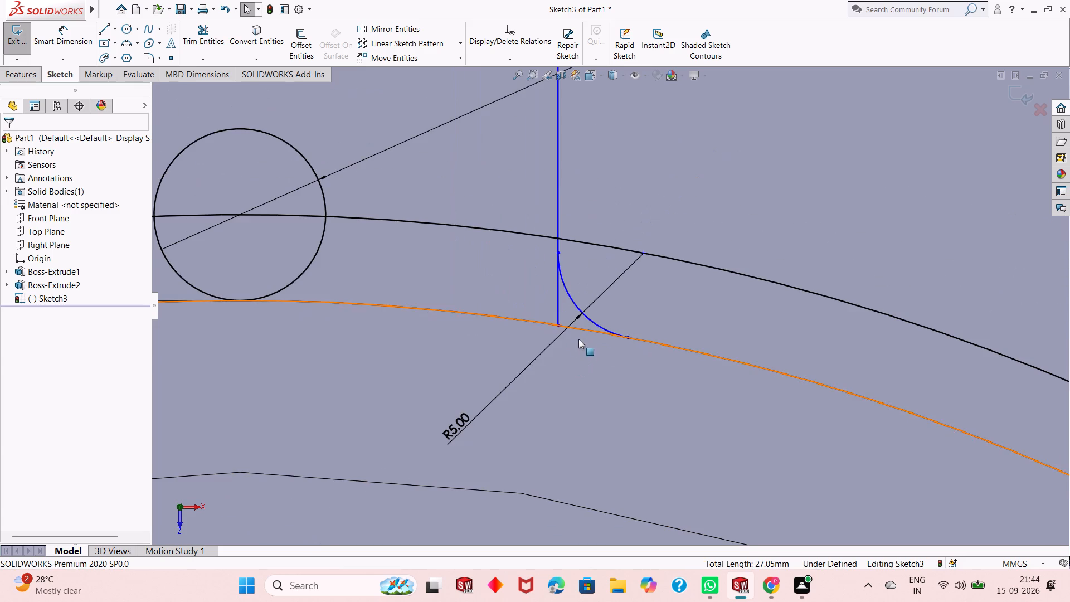
{"action": "left_click", "coordinate": [208, 40]}
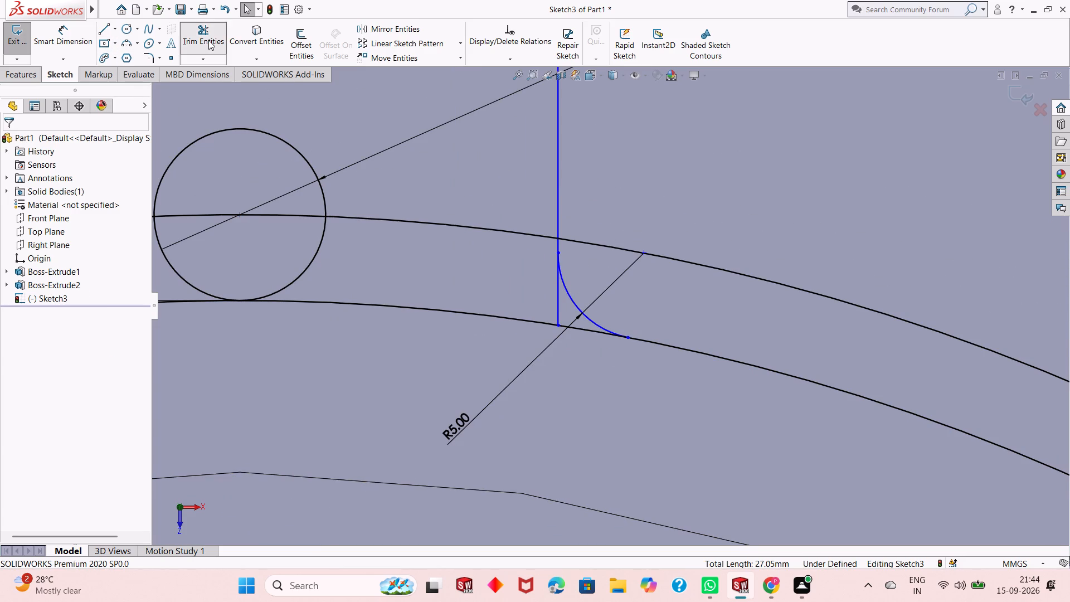
{"action": "left_click", "coordinate": [560, 293]}
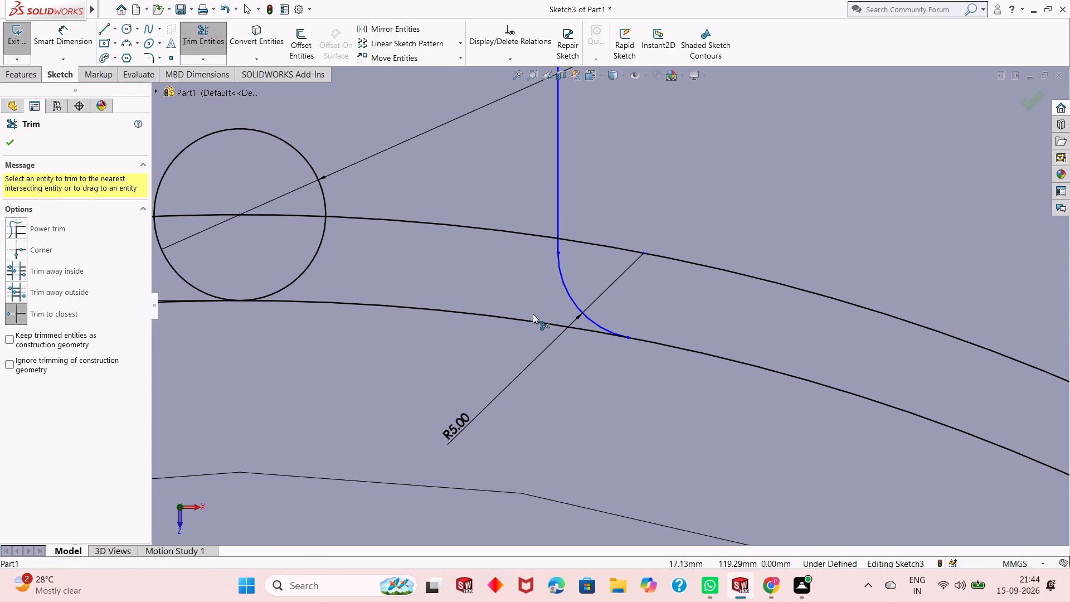
{"action": "scroll", "coordinate": [529, 317], "scroll_direction": "up", "scroll_amount": 6}
{"action": "scroll", "coordinate": [394, 307], "scroll_direction": "down", "scroll_amount": 5}
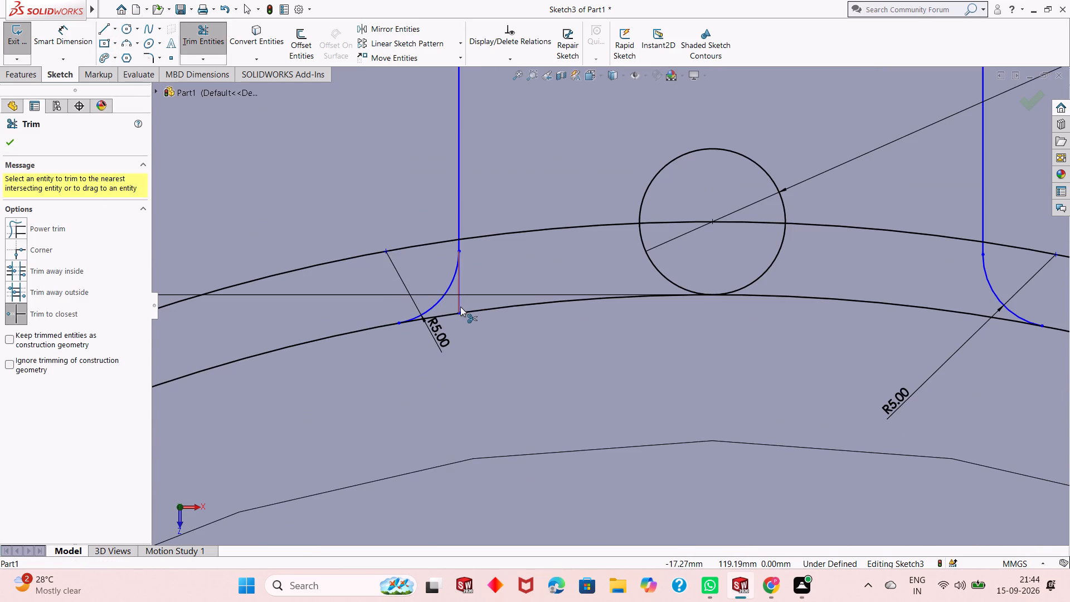
{"action": "left_click", "coordinate": [460, 307]}
{"action": "scroll", "coordinate": [456, 308], "scroll_direction": "up", "scroll_amount": 6}
{"action": "scroll", "coordinate": [804, 304], "scroll_direction": "down", "scroll_amount": 2}
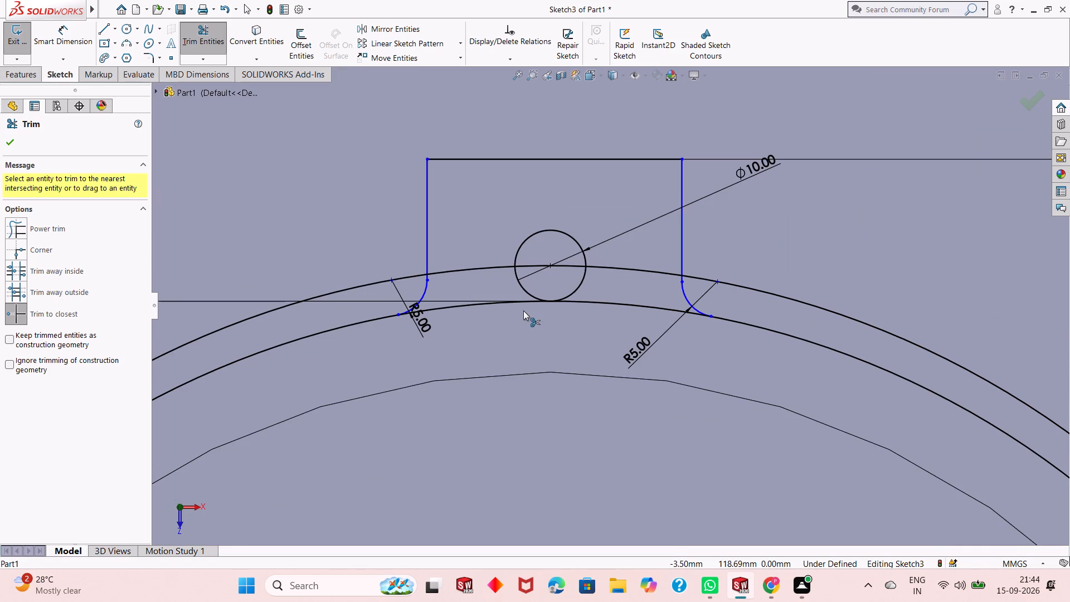
{"action": "scroll", "coordinate": [532, 298], "scroll_direction": "up", "scroll_amount": 1}
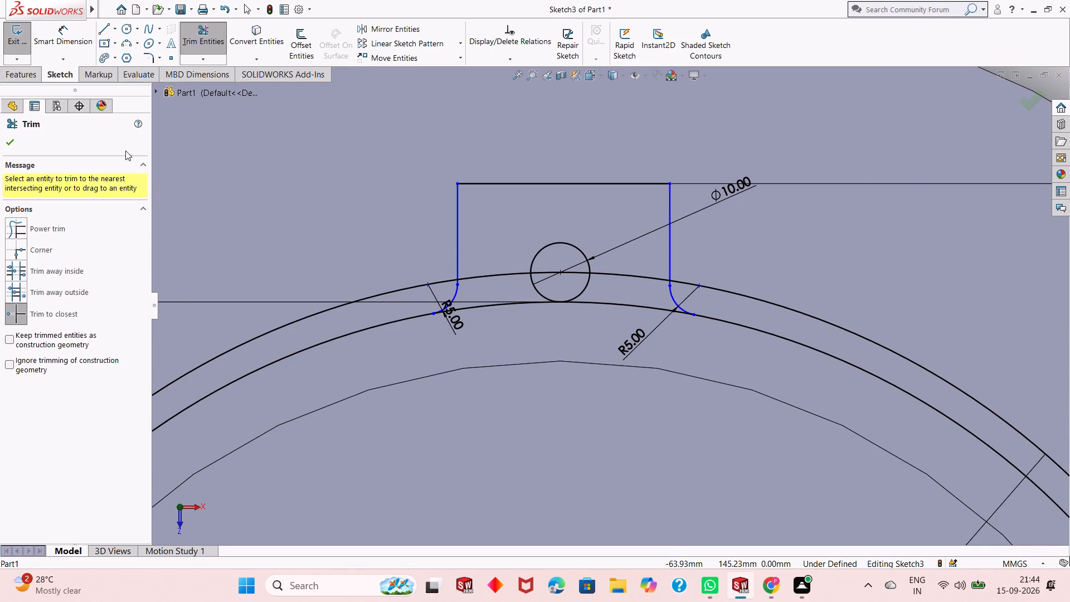
{"action": "left_click", "coordinate": [19, 140]}
{"action": "left_click", "coordinate": [8, 140]}
{"action": "key", "text": "Escape"}
{"action": "key", "text": "Escape"}
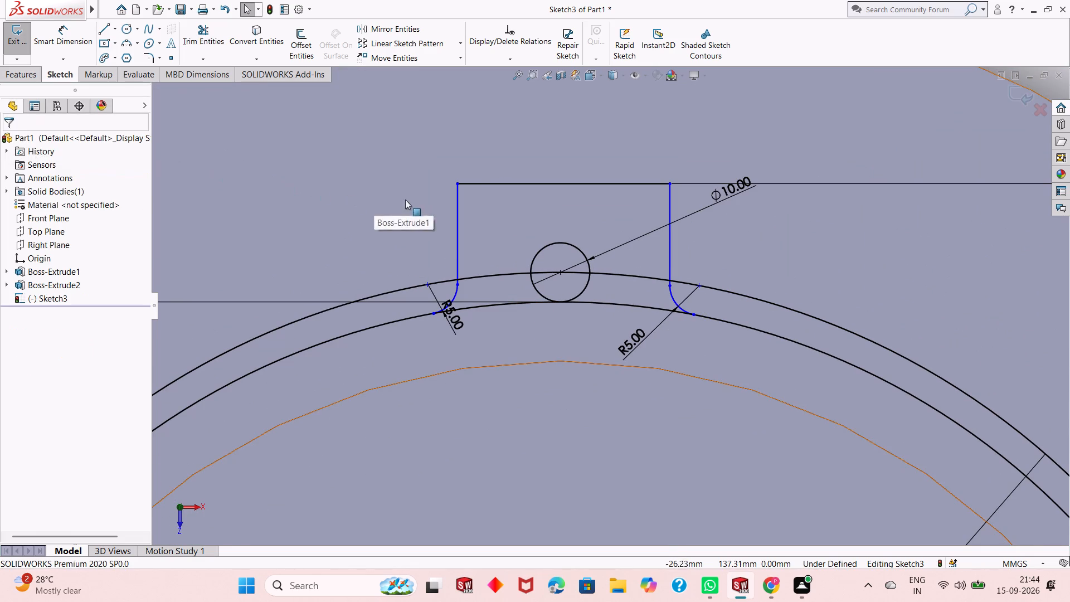
Round the rectangle's two upper corners with 5 mm sketch fillets.
{"action": "scroll", "coordinate": [616, 238], "scroll_direction": "up", "scroll_amount": 1}
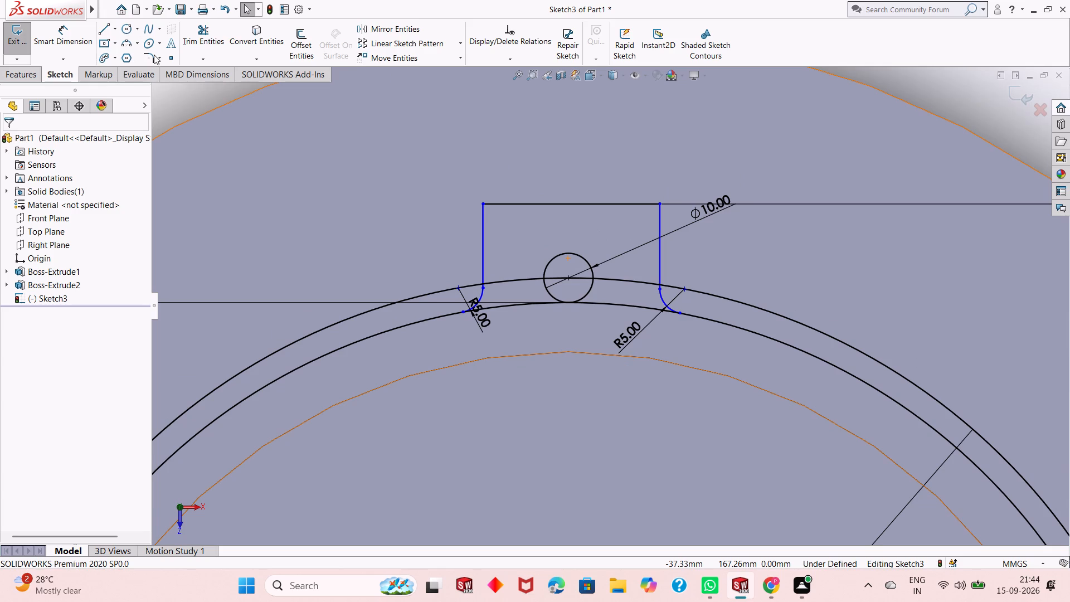
{"action": "left_click", "coordinate": [154, 55]}
{"action": "left_click", "coordinate": [483, 221]}
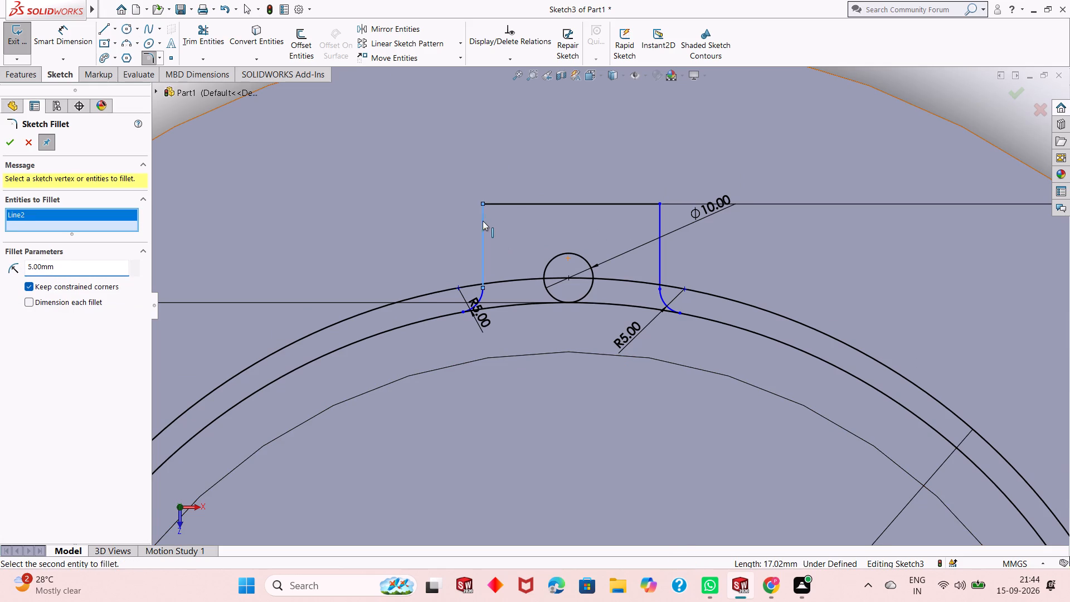
{"action": "left_click", "coordinate": [499, 203]}
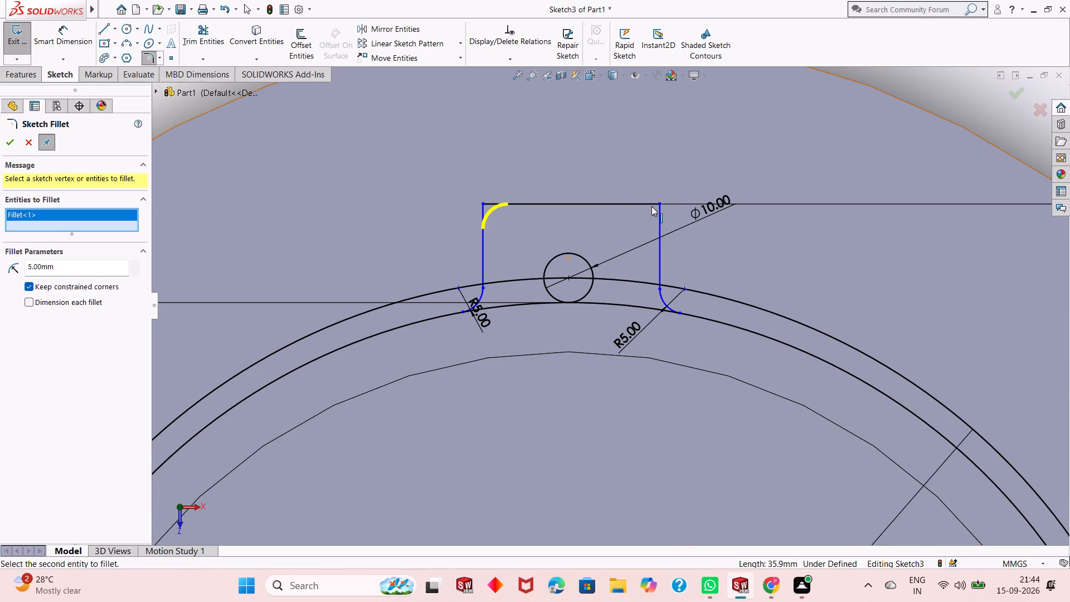
{"action": "left_click", "coordinate": [652, 202]}
{"action": "left_click", "coordinate": [664, 221]}
{"action": "left_click", "coordinate": [658, 228]}
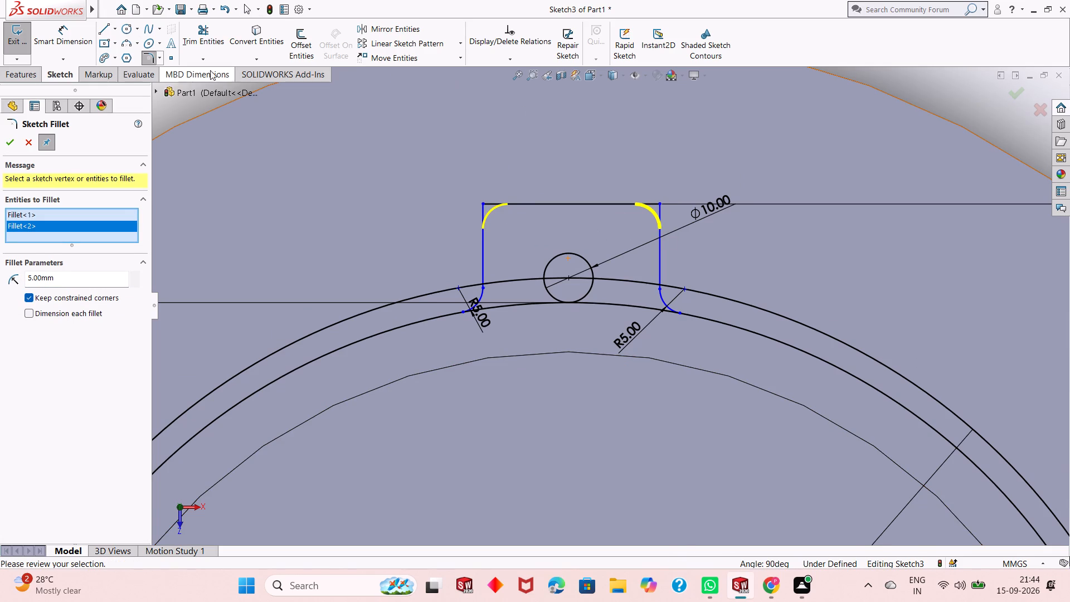
{"action": "left_click", "coordinate": [4, 143]}
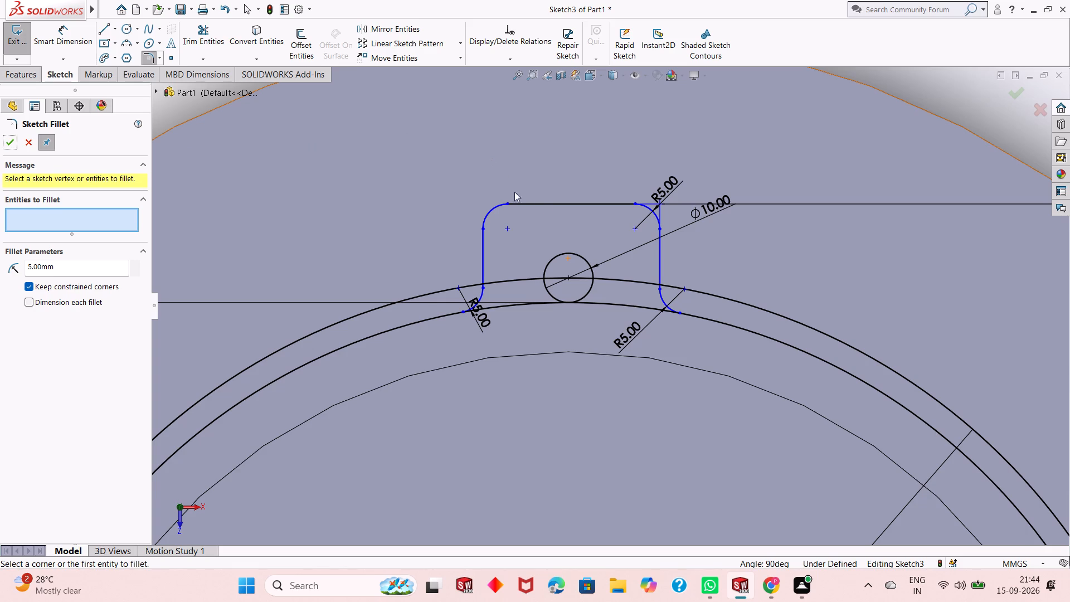
{"action": "key", "text": "Escape"}
Delete the 250 mm circle from the sketch.
{"action": "scroll", "coordinate": [455, 159], "scroll_direction": "up", "scroll_amount": 2}
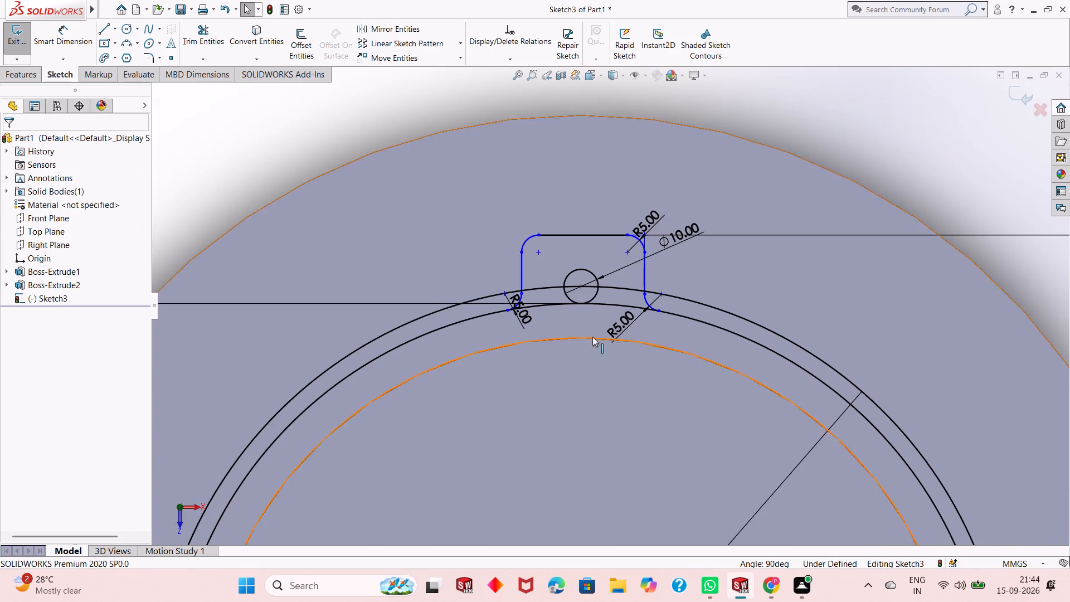
{"action": "scroll", "coordinate": [616, 382], "scroll_direction": "down", "scroll_amount": 2}
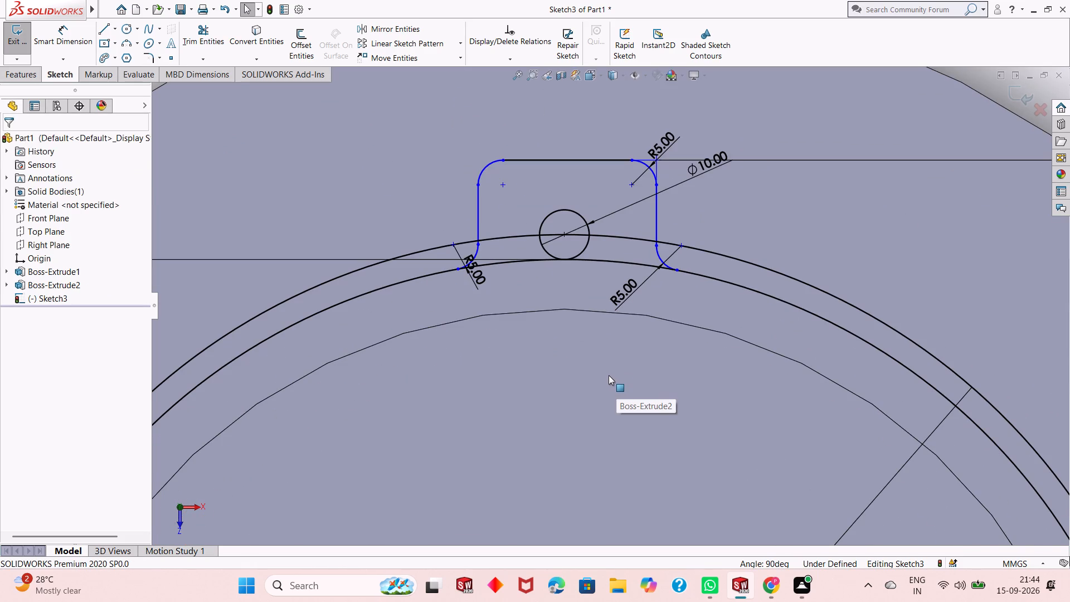
{"action": "left_click", "coordinate": [615, 236]}
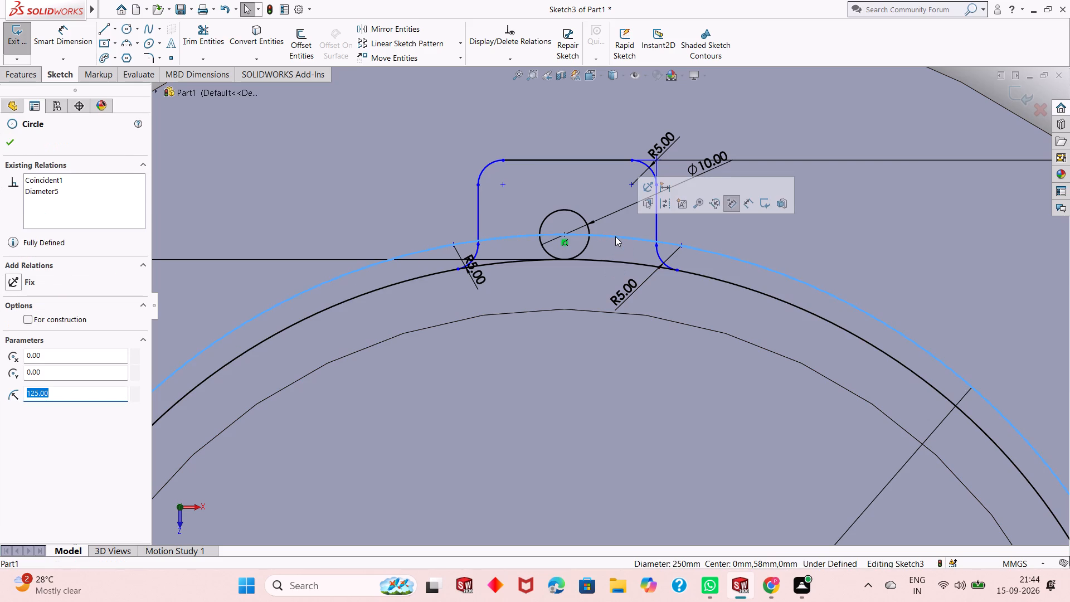
{"action": "key", "text": "Delete"}
{"action": "left_click", "coordinate": [461, 289]}
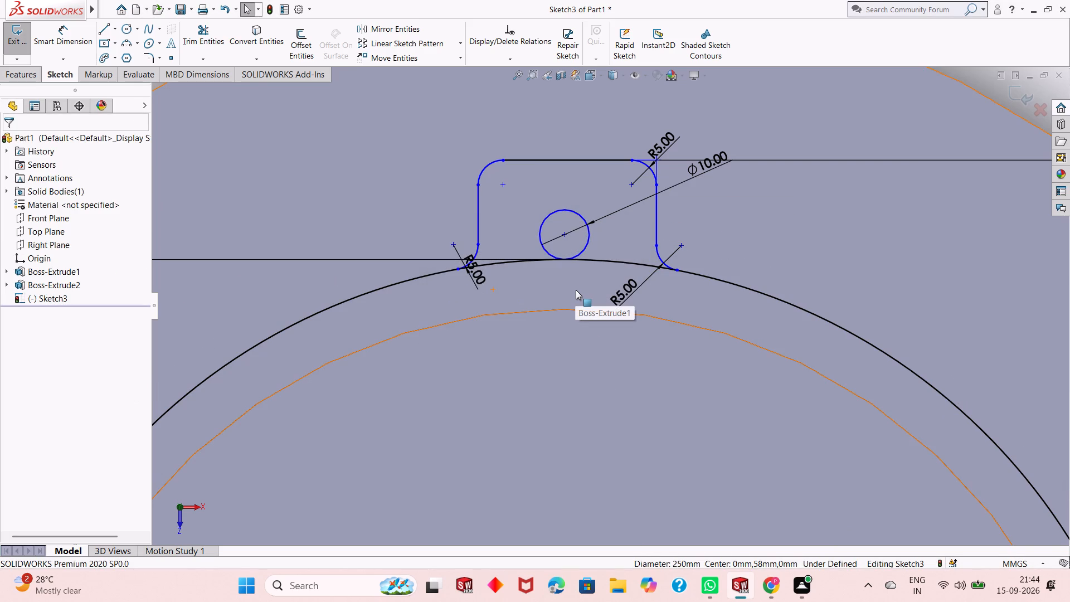
Trim away the part of the 240 mm circle between the two lower 5 mm arcs, opening the lug into the circle.
{"action": "left_click", "coordinate": [222, 37]}
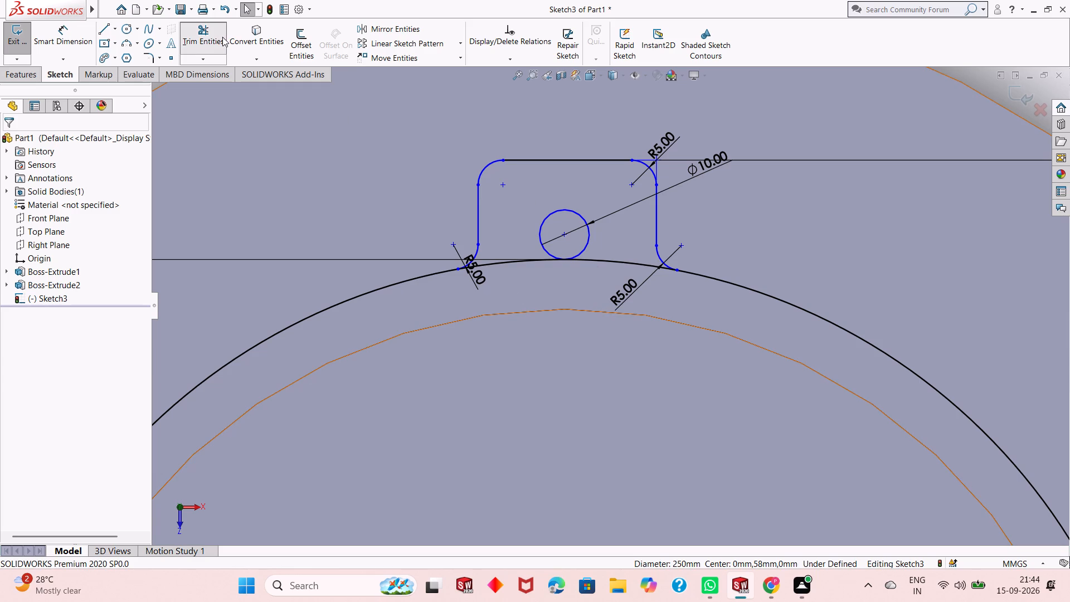
{"action": "left_click", "coordinate": [493, 264]}
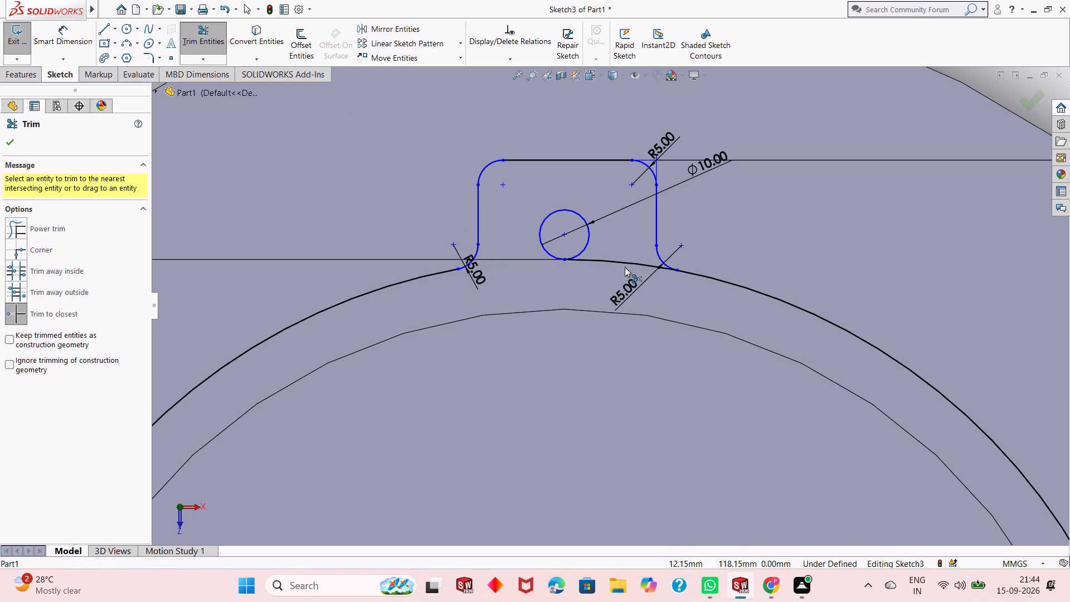
{"action": "left_click", "coordinate": [625, 265]}
{"action": "key", "text": "Escape"}
{"action": "key", "text": "Escape"}
{"action": "key", "text": "Escape"}
{"action": "key", "text": "Escape"}
{"action": "key", "text": "Escape"}
{"action": "key", "text": "Escape"}
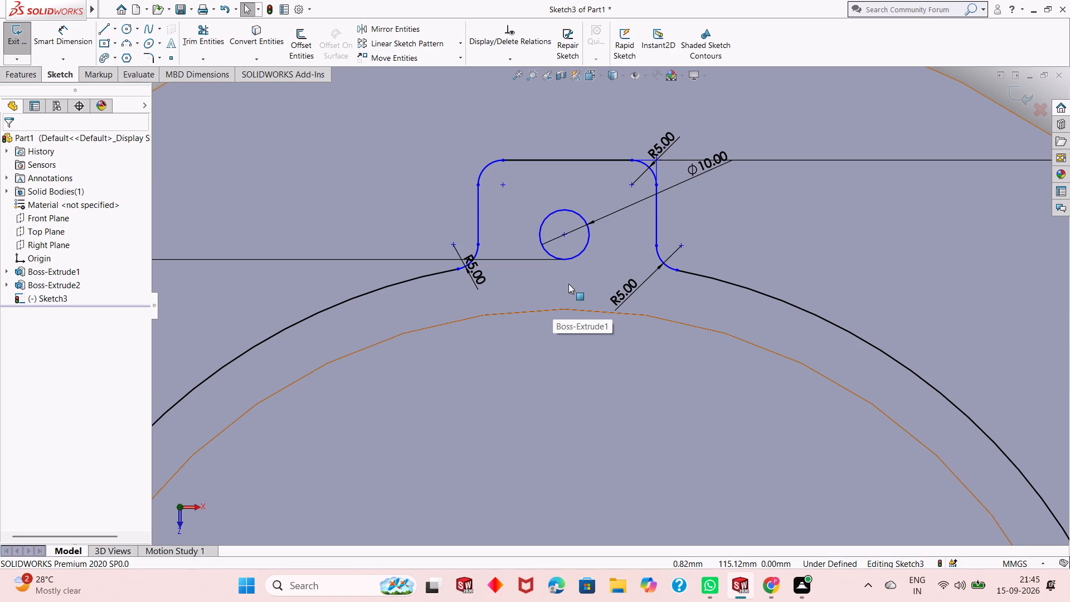
Move the 10 mm hole circle by its centre about 2.5 mm straight up toward the lug's top edge.
{"action": "left_click", "coordinate": [590, 232]}
{"action": "left_click", "coordinate": [396, 58]}
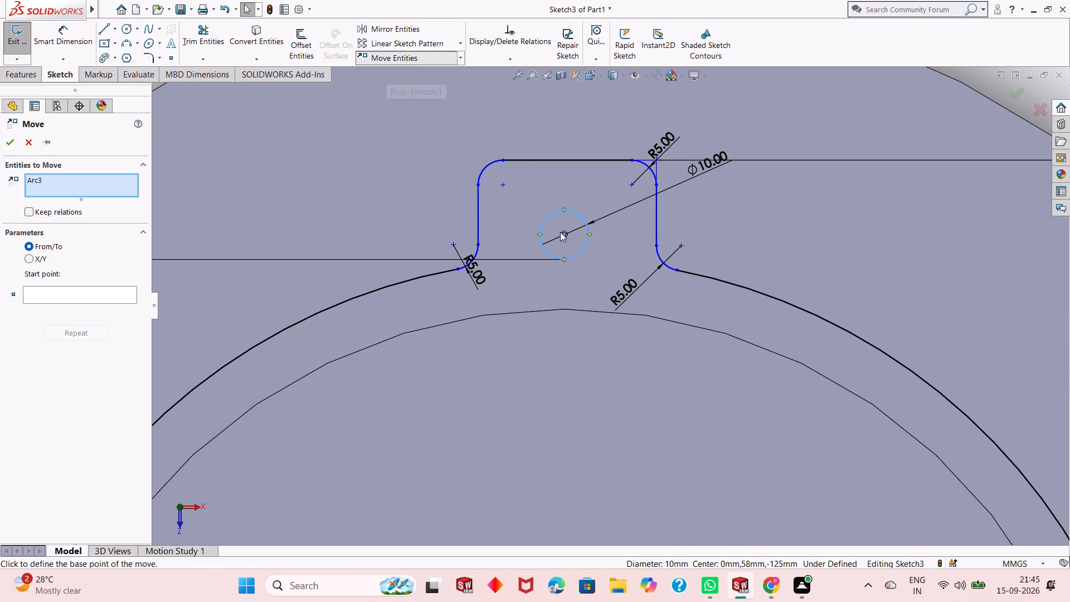
{"action": "left_click", "coordinate": [563, 233]}
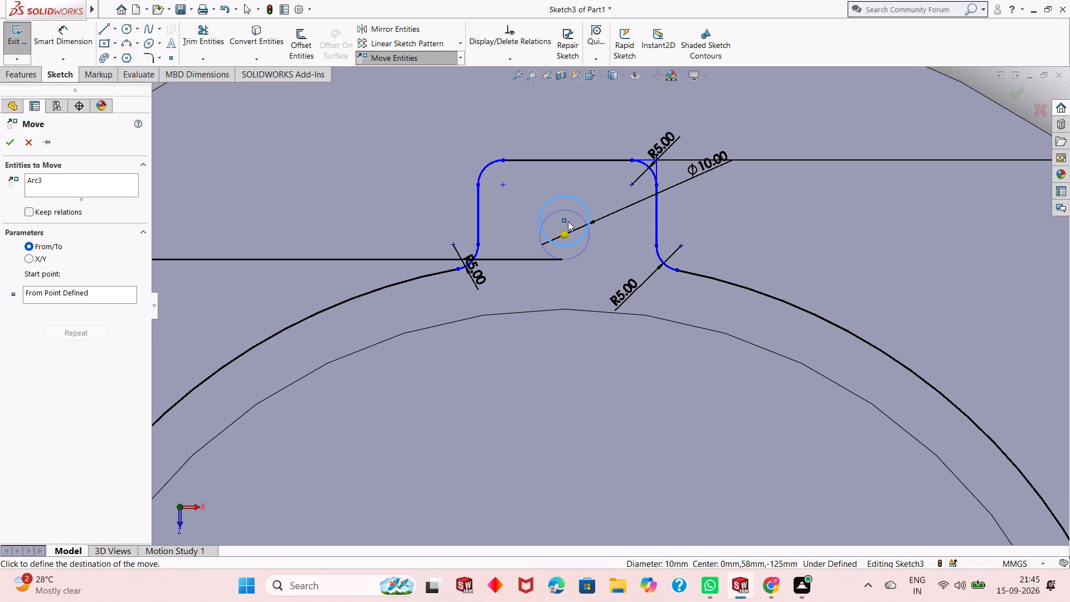
{"action": "left_click", "coordinate": [565, 222]}
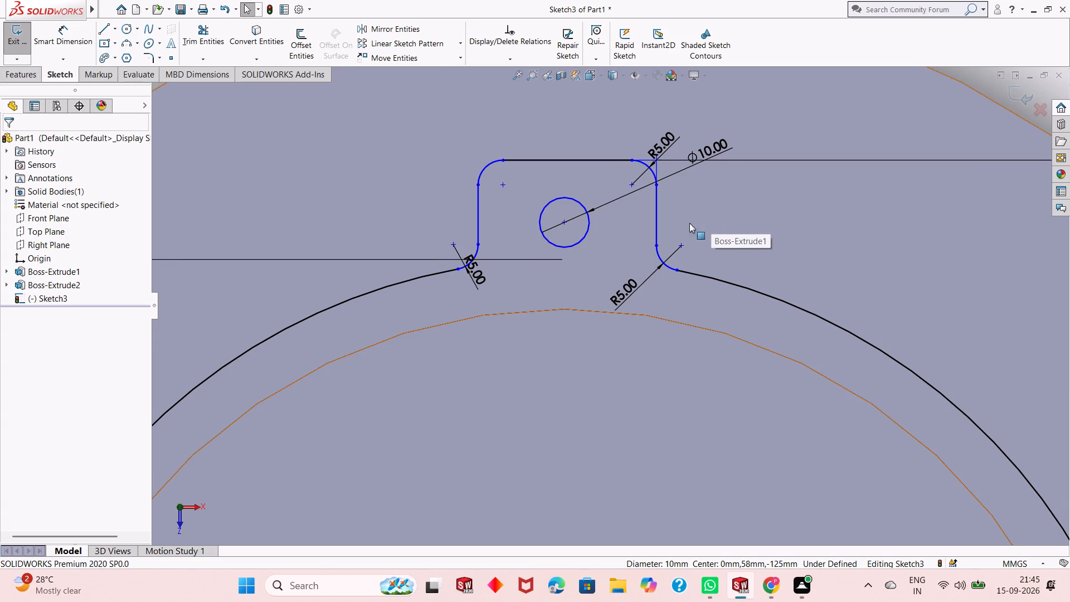
Dimension the length of the lug's straight top edge, keeping its current value.
{"action": "scroll", "coordinate": [584, 243], "scroll_direction": "up", "scroll_amount": 2}
{"action": "scroll", "coordinate": [628, 246], "scroll_direction": "down", "scroll_amount": 2}
{"action": "left_click", "coordinate": [59, 36]}
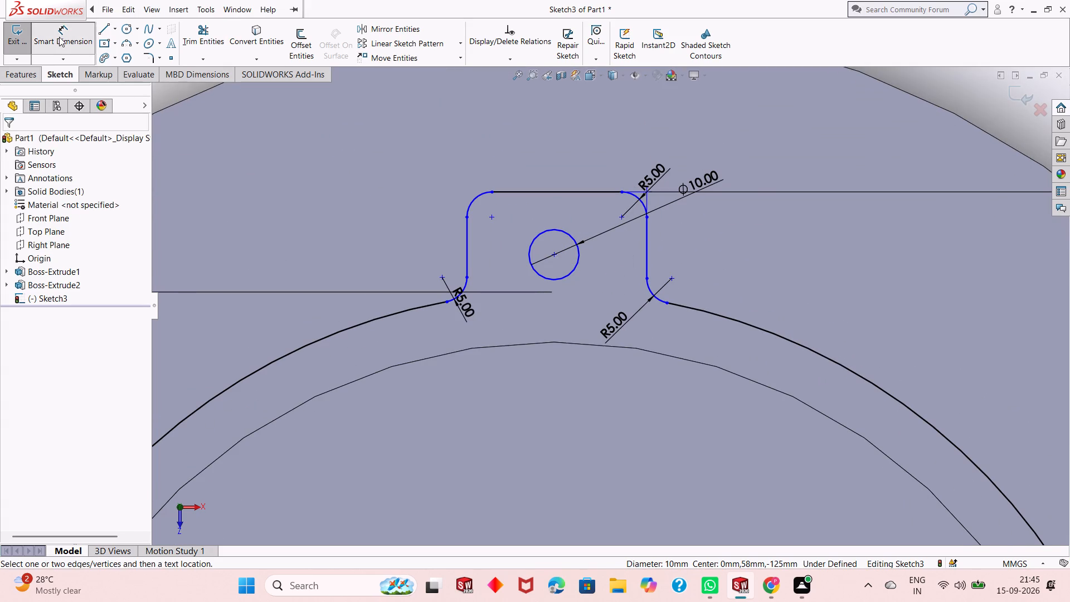
{"action": "scroll", "coordinate": [484, 242], "scroll_direction": "down", "scroll_amount": 2}
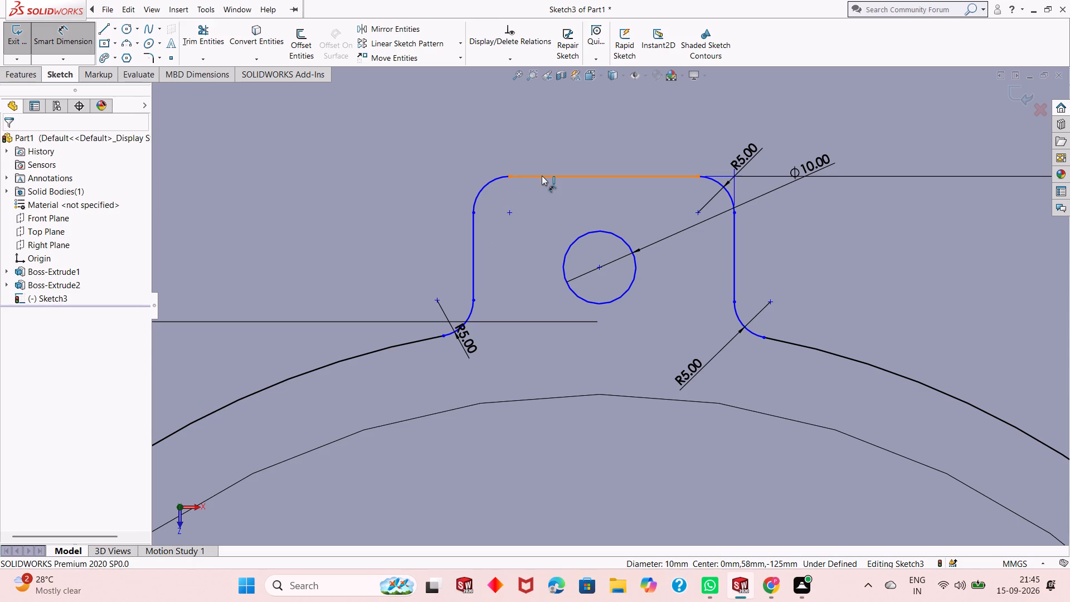
{"action": "left_click", "coordinate": [542, 176]}
{"action": "left_click", "coordinate": [544, 130]}
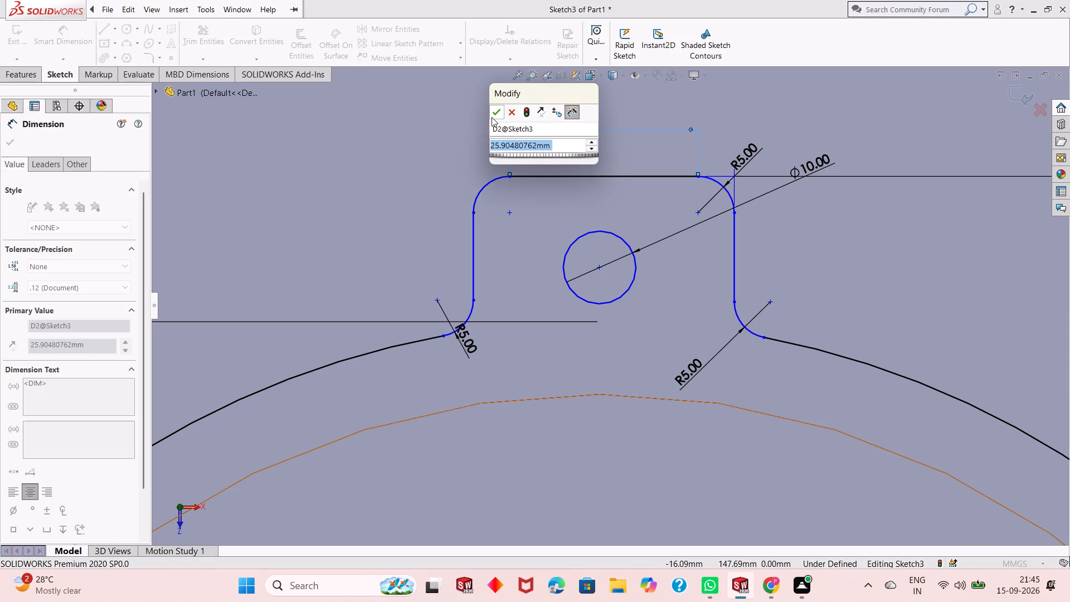
{"action": "left_click", "coordinate": [492, 117]}
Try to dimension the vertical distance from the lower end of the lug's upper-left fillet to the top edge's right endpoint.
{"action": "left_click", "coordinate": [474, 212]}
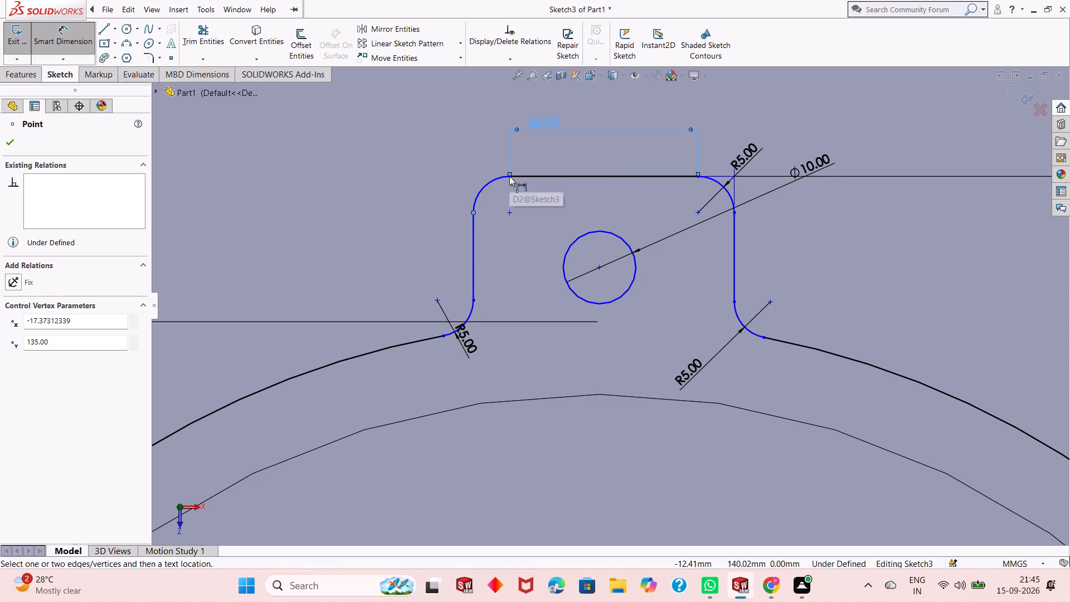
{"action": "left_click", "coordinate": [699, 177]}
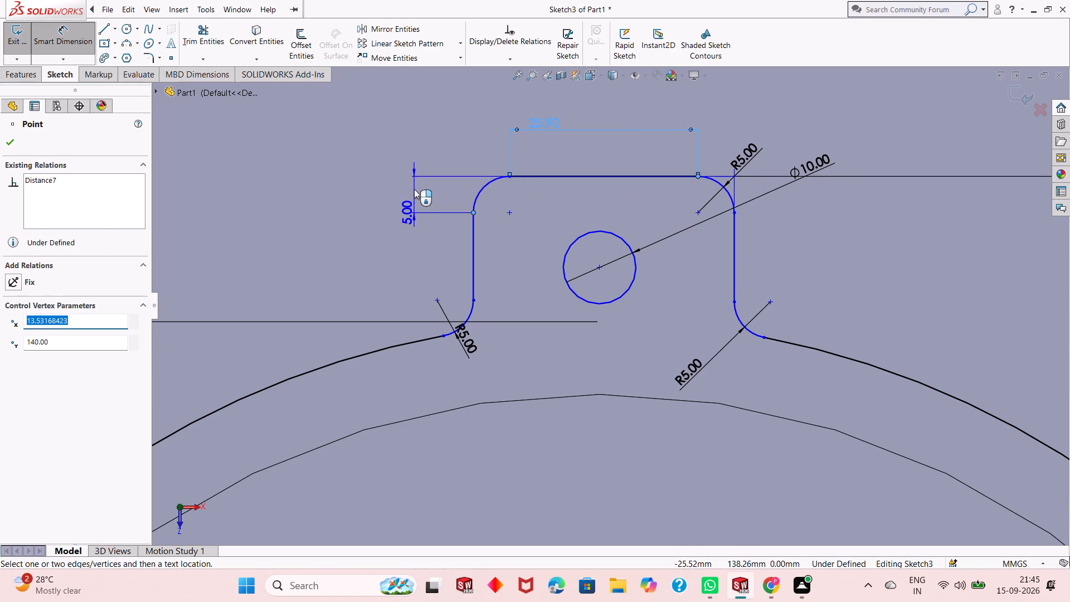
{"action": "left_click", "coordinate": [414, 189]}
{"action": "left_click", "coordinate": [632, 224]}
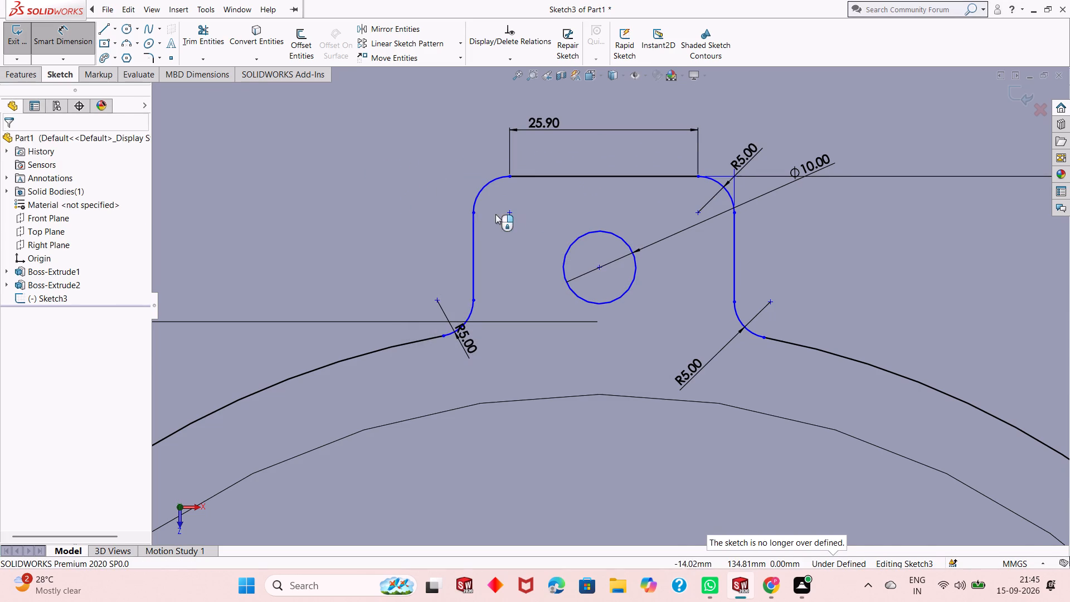
Dimension the horizontal distance from the left lower arc's end on the 240 mm circle to the top edge's right endpoint.
{"action": "left_click", "coordinate": [444, 337]}
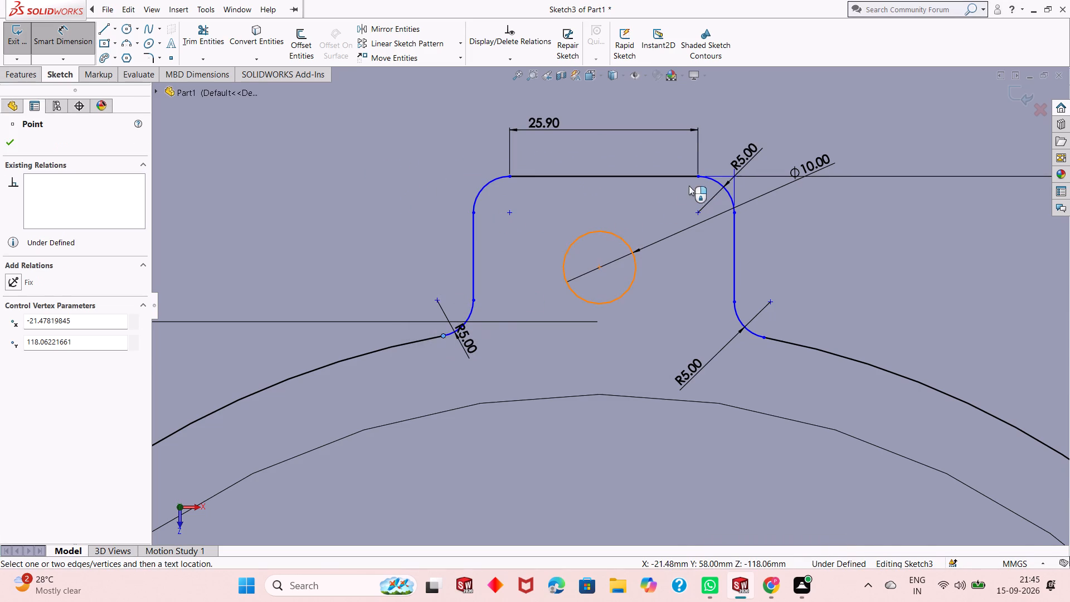
{"action": "left_click", "coordinate": [697, 178]}
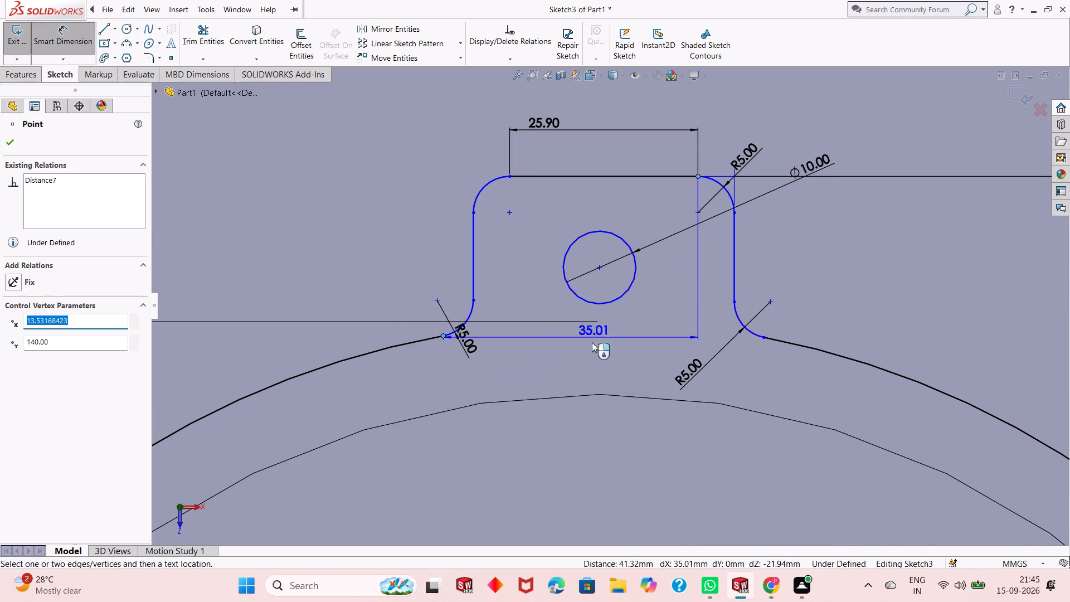
{"action": "left_click", "coordinate": [561, 370]}
{"action": "left_click", "coordinate": [513, 349]}
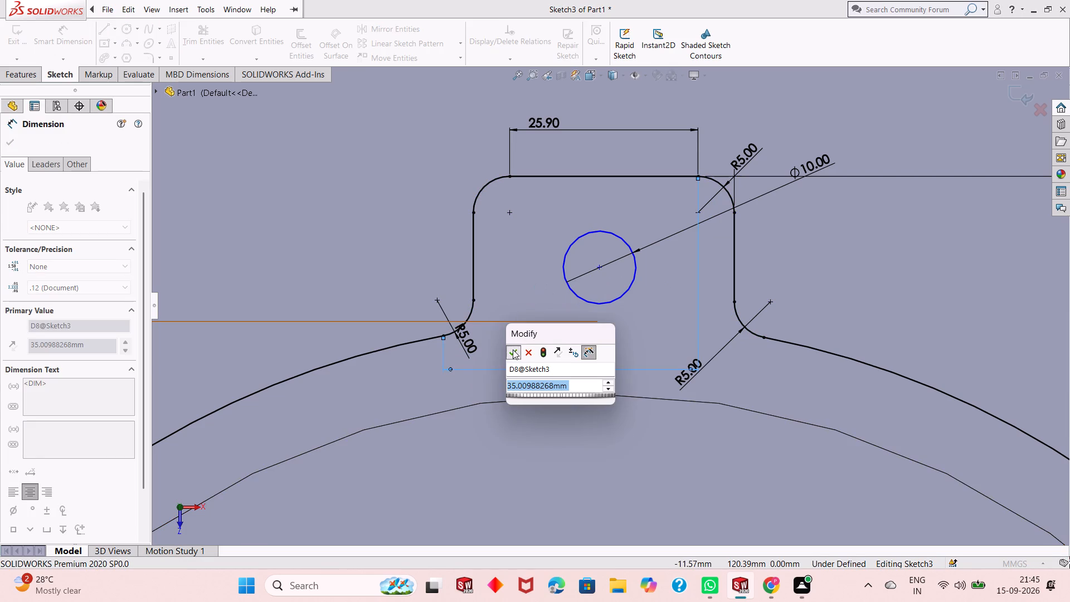
Dimension the vertical distance between the 10 mm hole's centre and the left endpoint of the lug's top edge.
{"action": "left_click", "coordinate": [597, 269]}
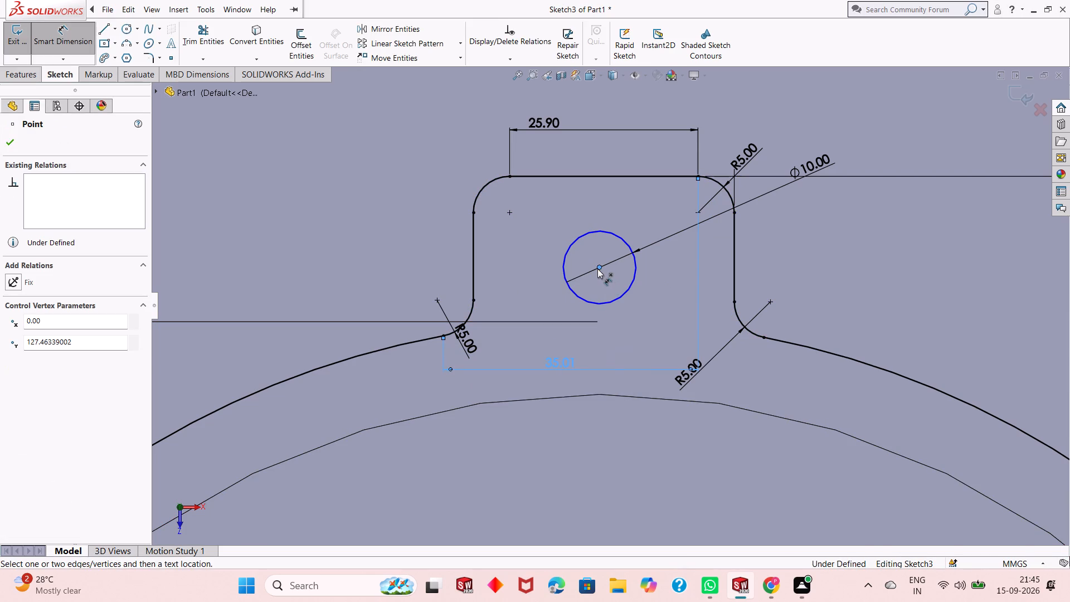
{"action": "left_click", "coordinate": [509, 178]}
{"action": "left_click", "coordinate": [348, 200]}
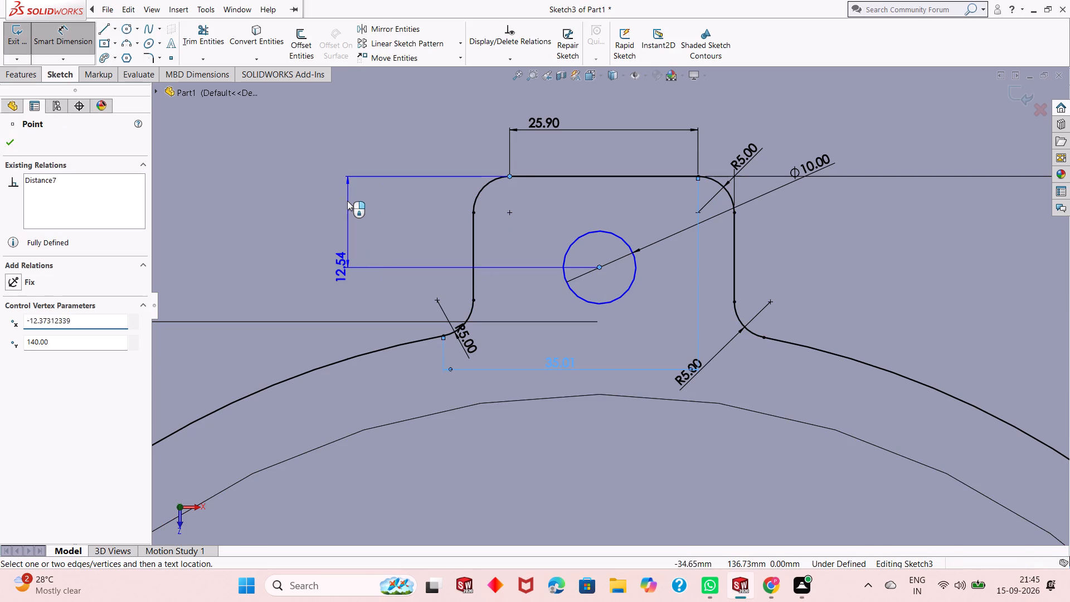
{"action": "left_click", "coordinate": [295, 187]}
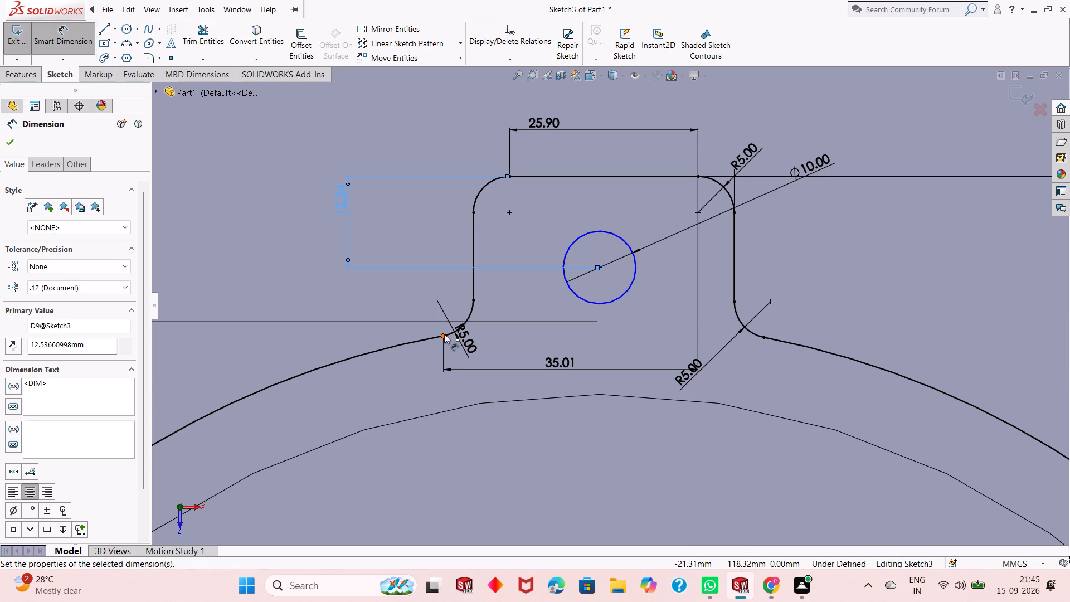
Dimension the horizontal distance from the upper end of the lug's lower-left fillet to the 10 mm hole's centre.
{"action": "left_click", "coordinate": [474, 300]}
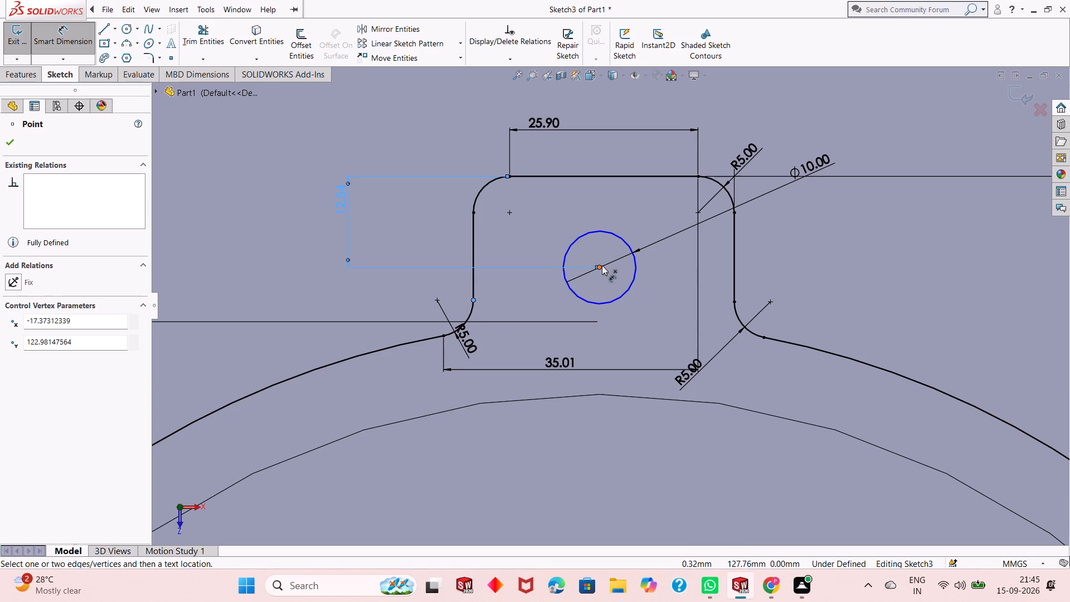
{"action": "left_click", "coordinate": [602, 265]}
{"action": "left_click", "coordinate": [502, 330]}
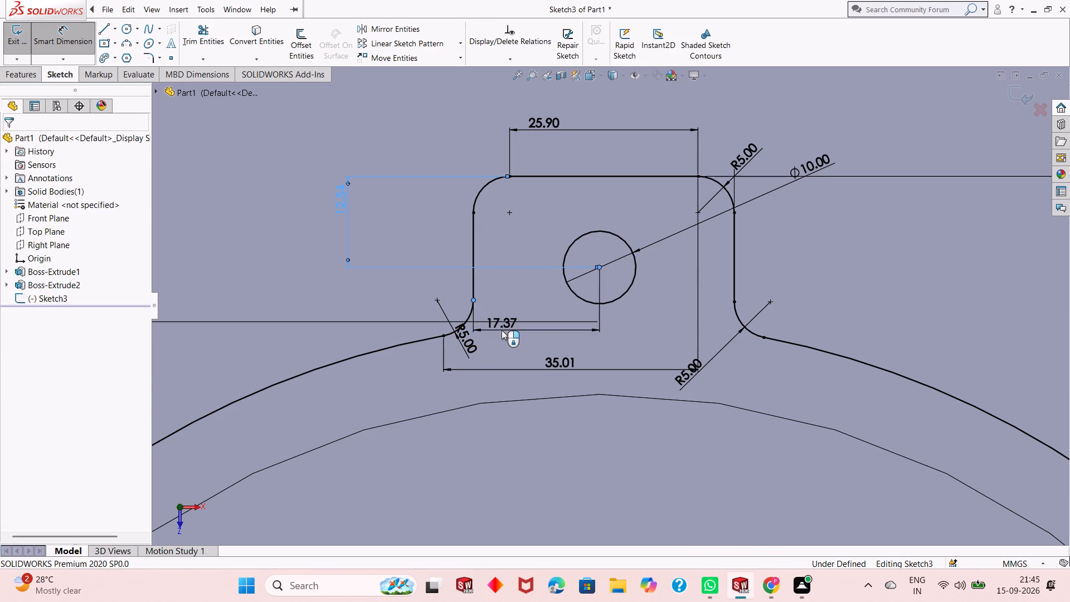
{"action": "left_click", "coordinate": [456, 315]}
Examine the dimensioned lug and its position on the 240 mm circle from several views.
{"action": "scroll", "coordinate": [502, 295], "scroll_direction": "up", "scroll_amount": 4}
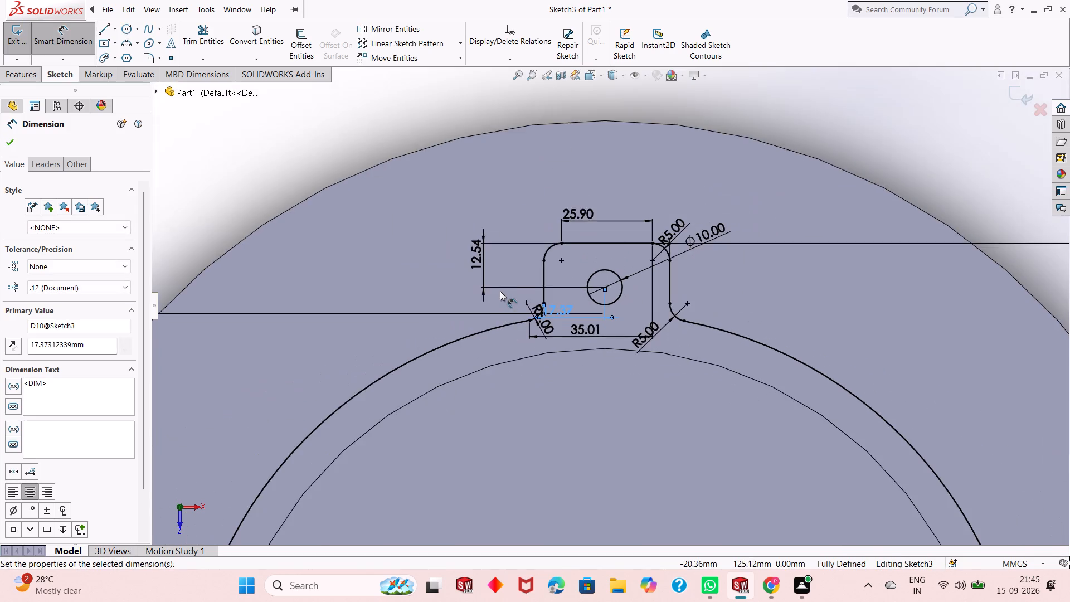
{"action": "scroll", "coordinate": [554, 297], "scroll_direction": "up", "scroll_amount": 2}
{"action": "scroll", "coordinate": [650, 344], "scroll_direction": "down", "scroll_amount": 4}
{"action": "scroll", "coordinate": [566, 313], "scroll_direction": "up", "scroll_amount": 2}
{"action": "scroll", "coordinate": [559, 297], "scroll_direction": "down", "scroll_amount": 1}
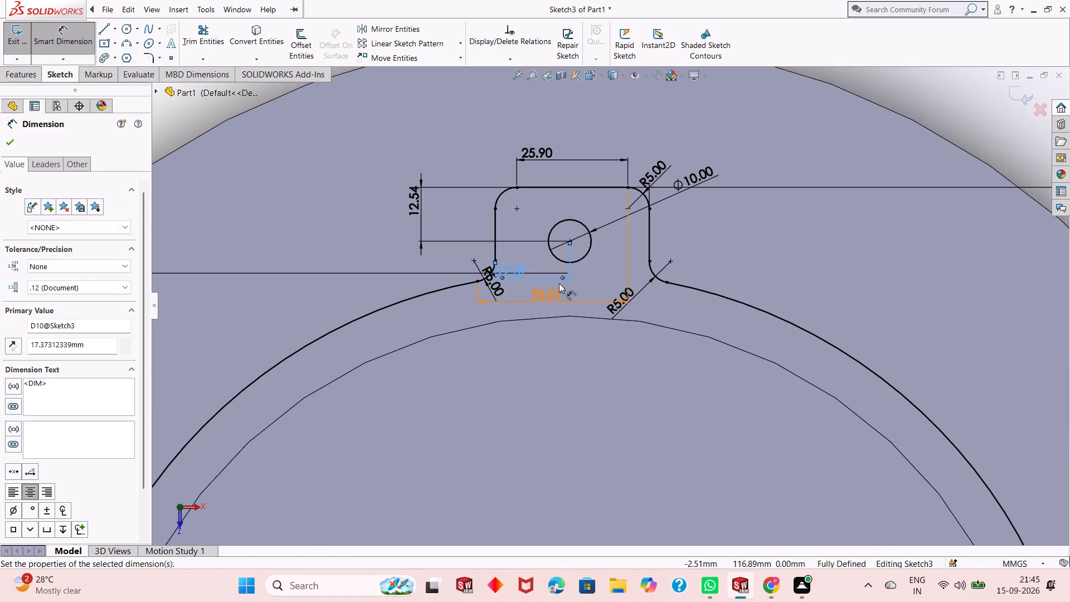
{"action": "middle_click_drag", "start_coordinate": [575, 287], "coordinate": [654, 264]}
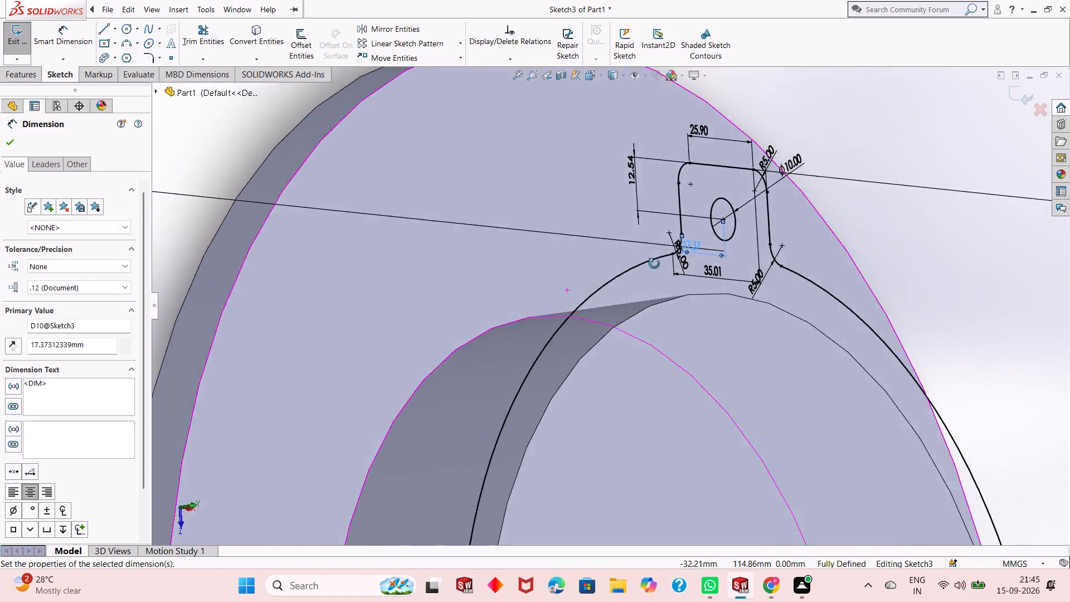
{"action": "middle_click_drag", "start_coordinate": [654, 264], "coordinate": [587, 260]}
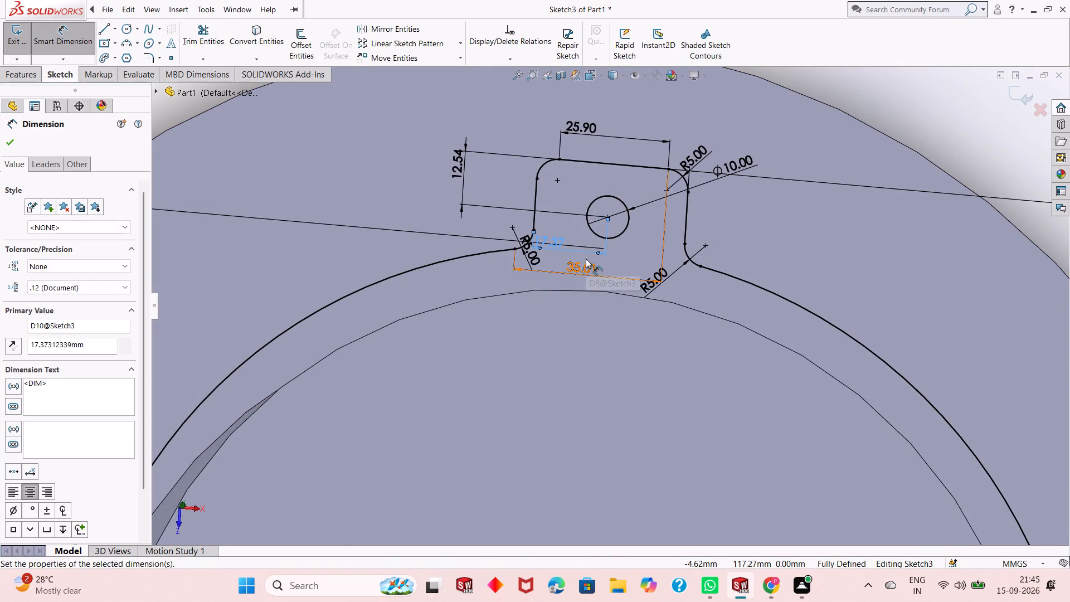
{"action": "key", "text": "ctrl+8"}
{"action": "scroll", "coordinate": [618, 151], "scroll_direction": "down", "scroll_amount": 7}
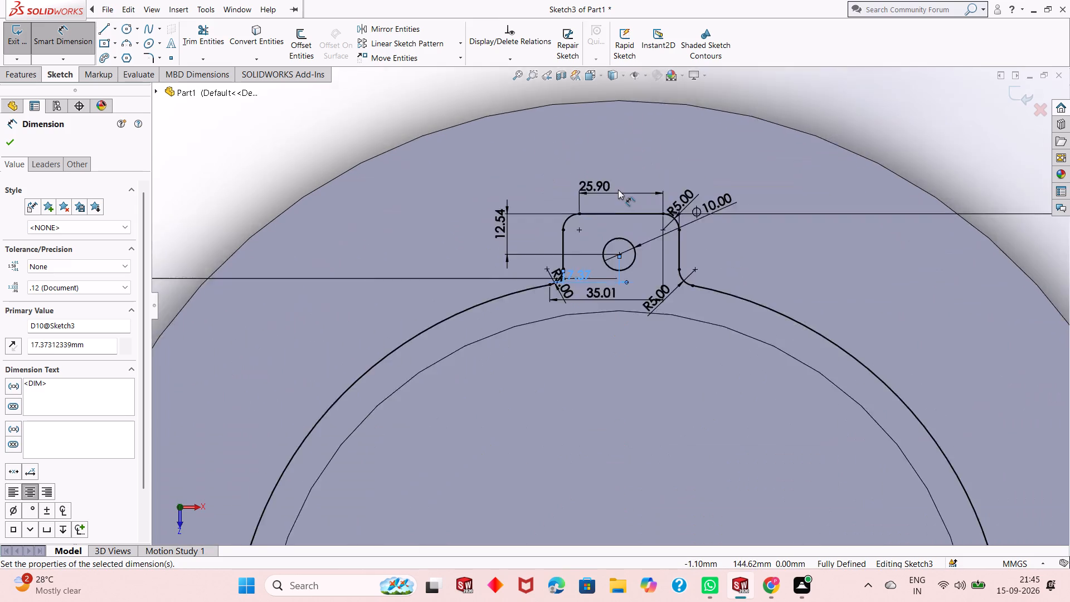
{"action": "scroll", "coordinate": [680, 358], "scroll_direction": "down", "scroll_amount": 4}
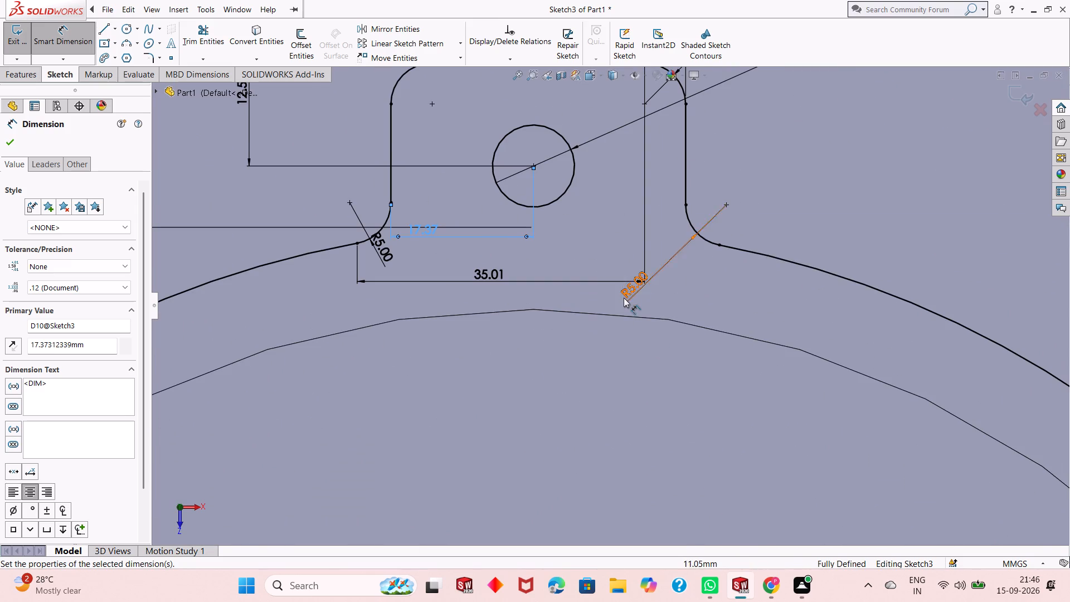
{"action": "scroll", "coordinate": [624, 298], "scroll_direction": "down", "scroll_amount": 3}
{"action": "scroll", "coordinate": [622, 297], "scroll_direction": "up", "scroll_amount": 5}
{"action": "scroll", "coordinate": [613, 149], "scroll_direction": "down", "scroll_amount": 2}
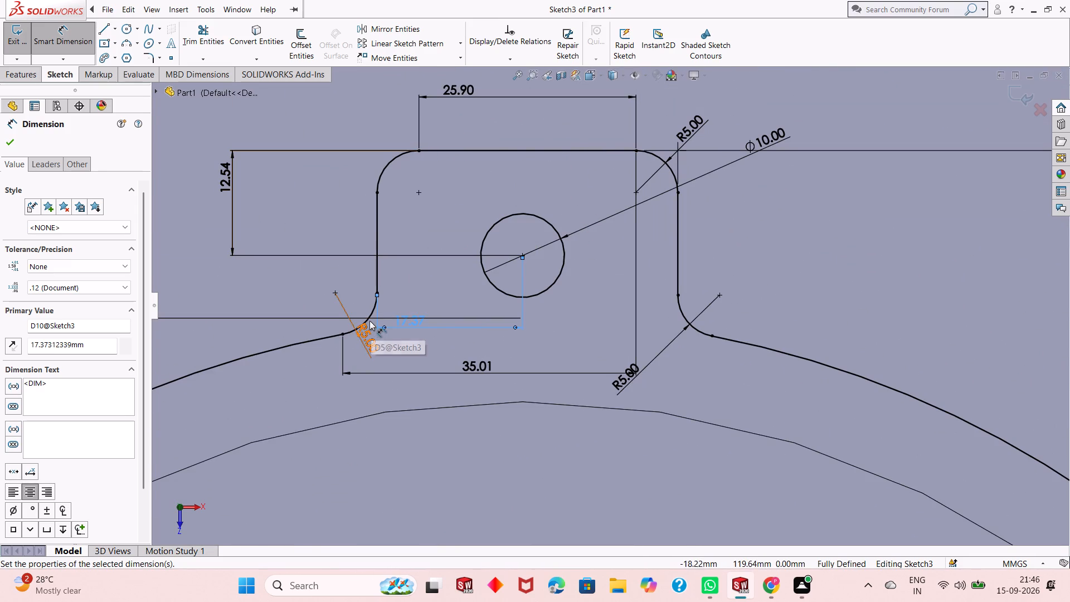
Start a circular sketch pattern about the origin with the lug's sides, top edge, four fillets and 10 mm hole as entities.
{"action": "scroll", "coordinate": [370, 304], "scroll_direction": "down", "scroll_amount": 3}
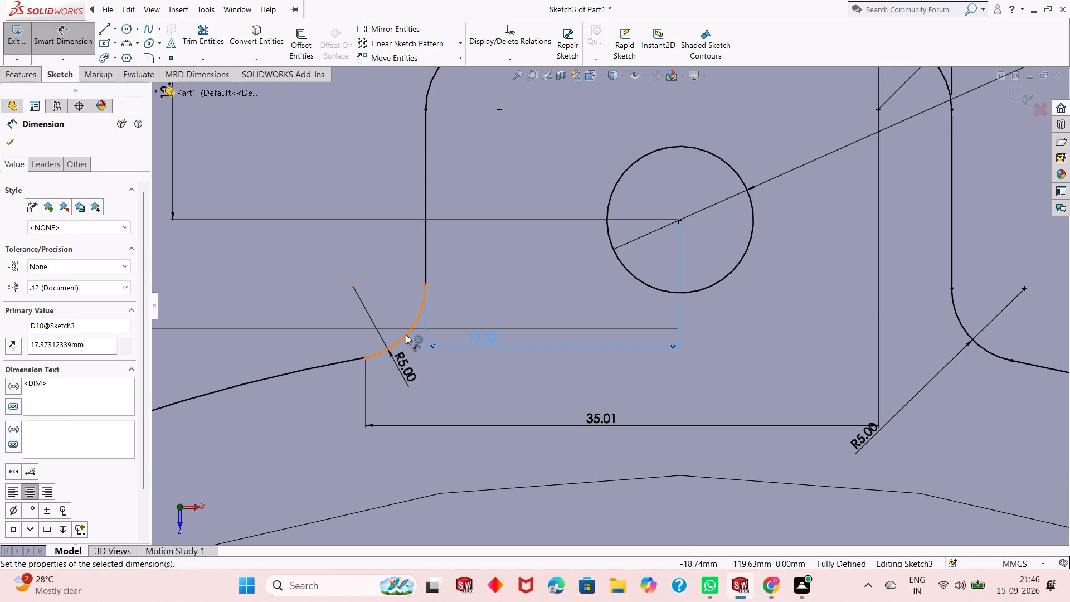
{"action": "left_click", "coordinate": [406, 334]}
{"action": "key", "text": "Escape"}
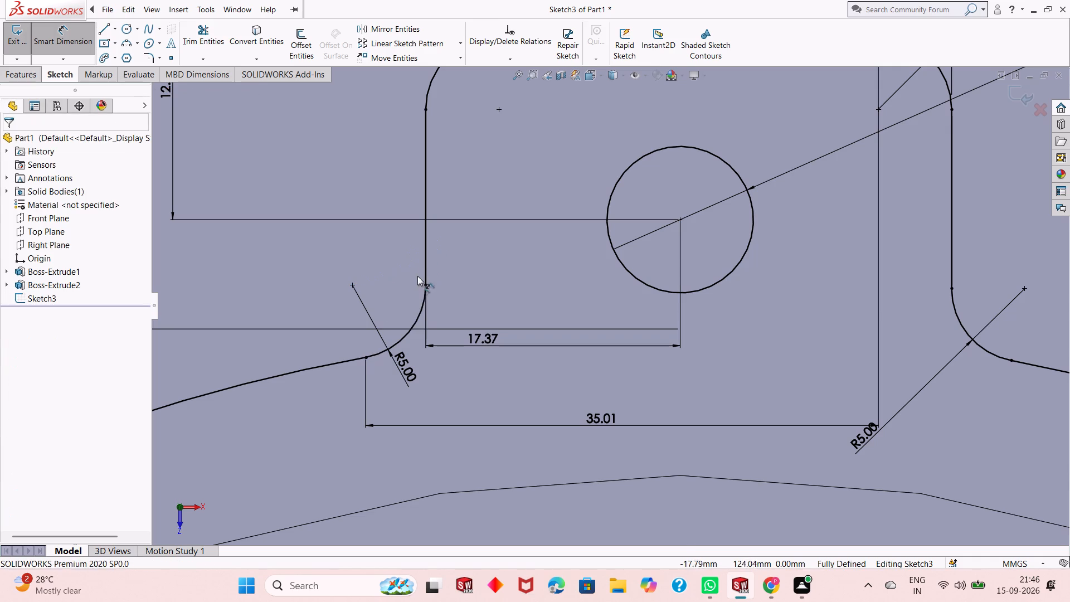
{"action": "key", "text": "Escape"}
{"action": "left_click", "coordinate": [411, 328]}
{"action": "left_click", "coordinate": [427, 268], "text": "ctrl"}
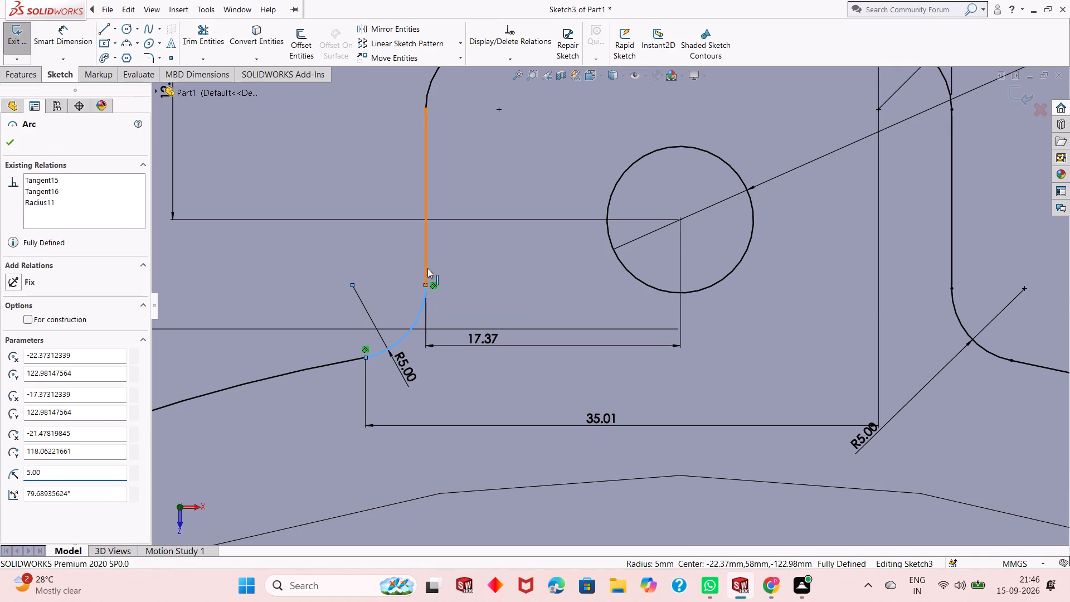
{"action": "scroll", "coordinate": [429, 266], "scroll_direction": "up", "scroll_amount": 6}
{"action": "scroll", "coordinate": [695, 244], "scroll_direction": "down", "scroll_amount": 3}
{"action": "scroll", "coordinate": [586, 248], "scroll_direction": "down", "scroll_amount": 3}
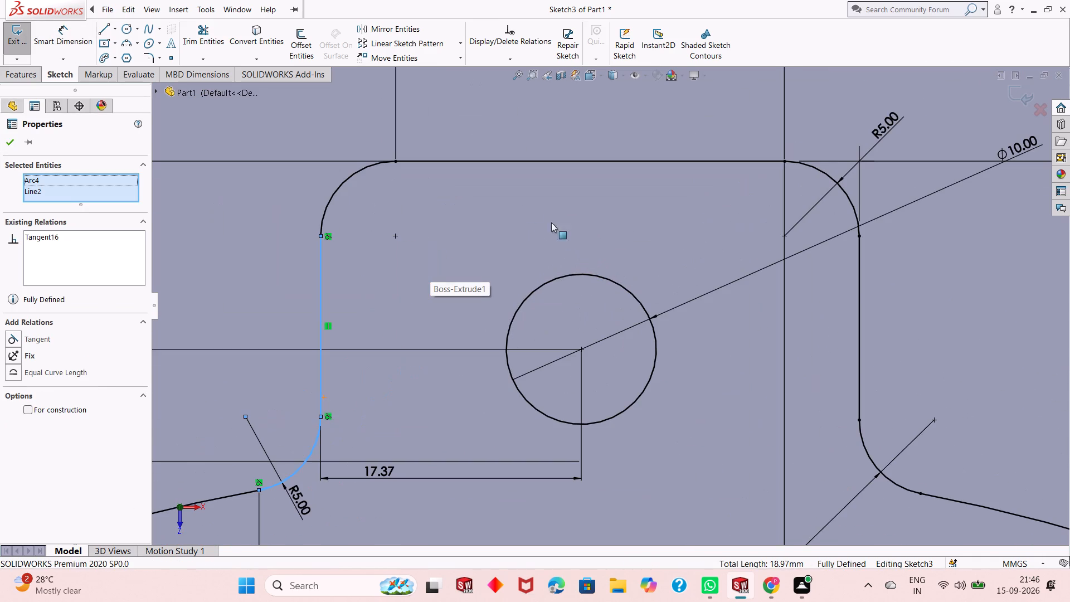
{"action": "left_click", "coordinate": [342, 180], "text": "ctrl"}
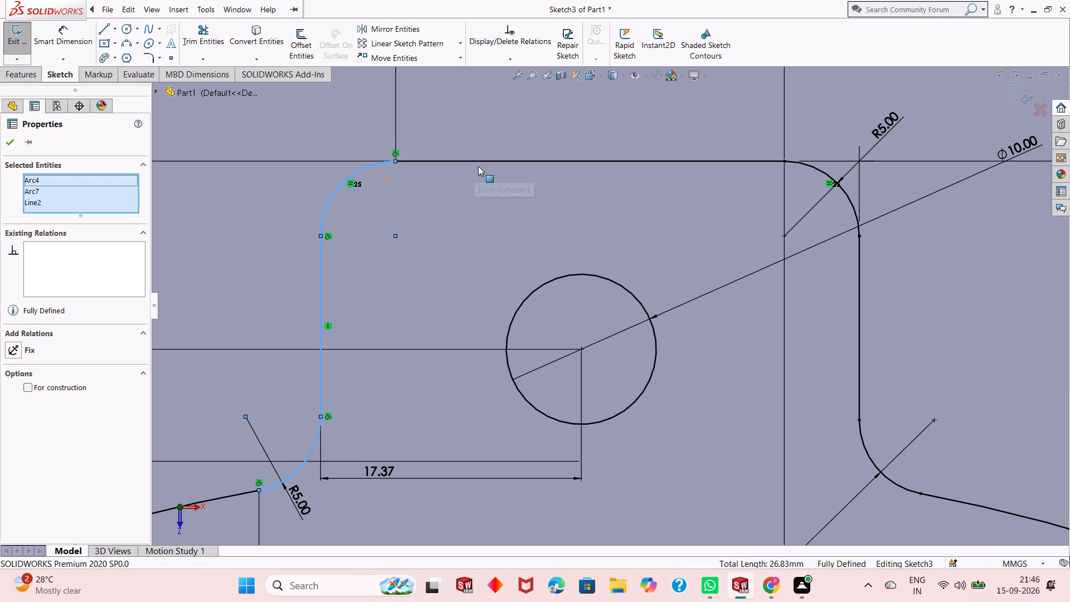
{"action": "left_click", "coordinate": [501, 163], "text": "ctrl"}
{"action": "left_click", "coordinate": [845, 190], "text": "ctrl"}
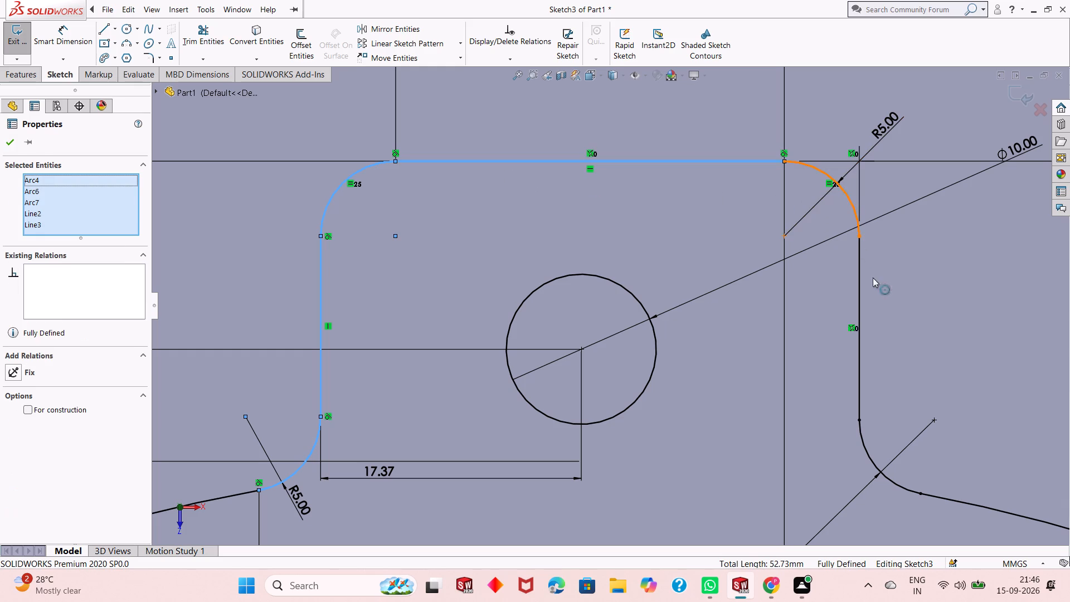
{"action": "left_click", "coordinate": [860, 298], "text": "ctrl"}
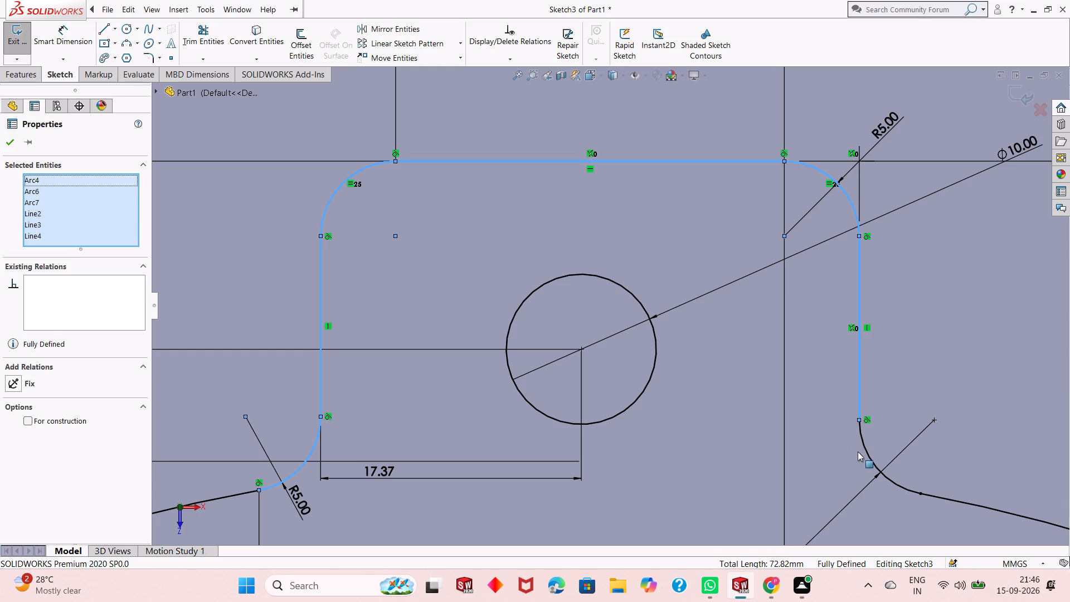
{"action": "left_click", "coordinate": [862, 448], "text": "ctrl"}
{"action": "left_click", "coordinate": [644, 388], "text": "ctrl"}
{"action": "scroll", "coordinate": [649, 315], "scroll_direction": "up", "scroll_amount": 3}
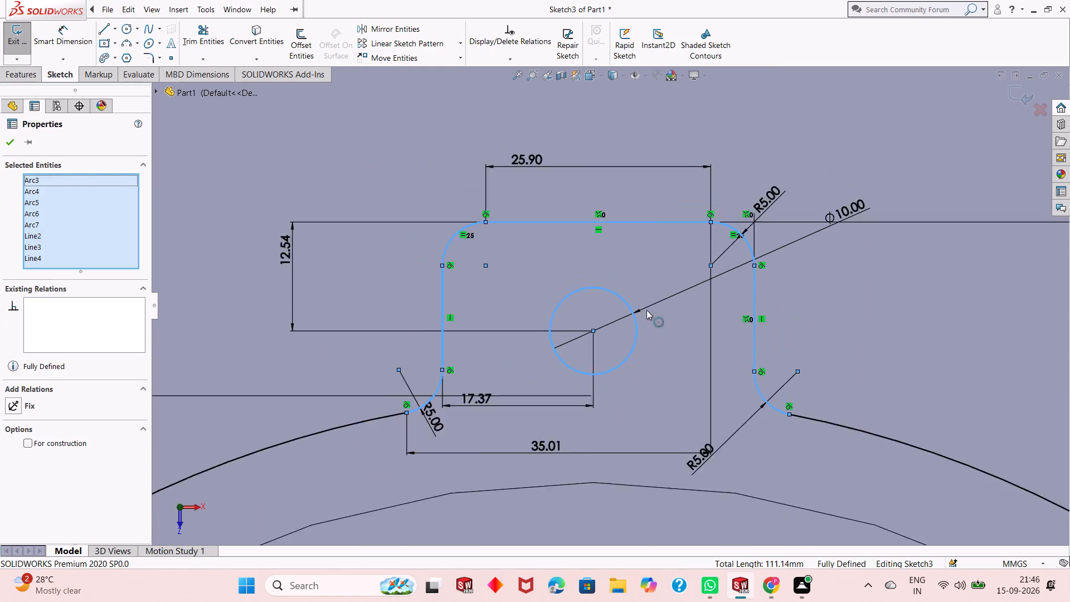
{"action": "scroll", "coordinate": [646, 310], "scroll_direction": "up", "scroll_amount": 6}
{"action": "scroll", "coordinate": [661, 399], "scroll_direction": "down", "scroll_amount": 3}
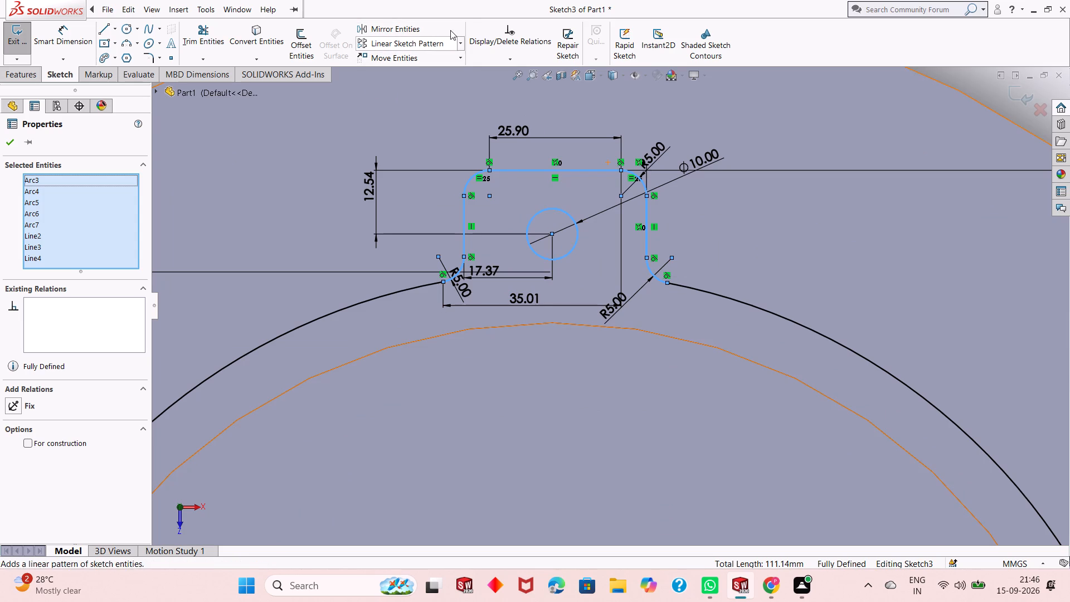
{"action": "left_click", "coordinate": [461, 42]}
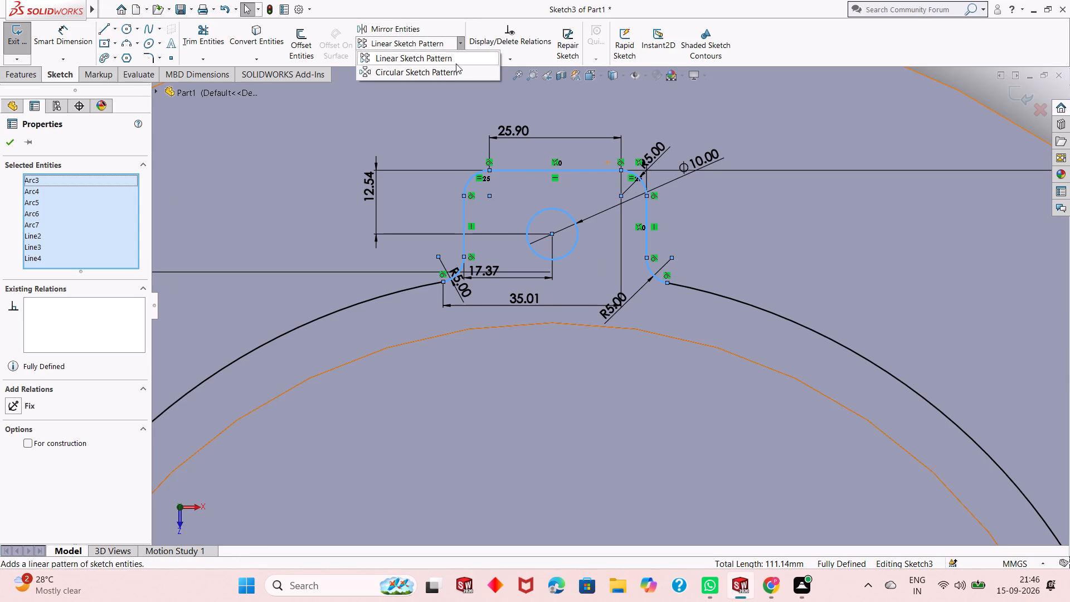
{"action": "left_click", "coordinate": [453, 73]}
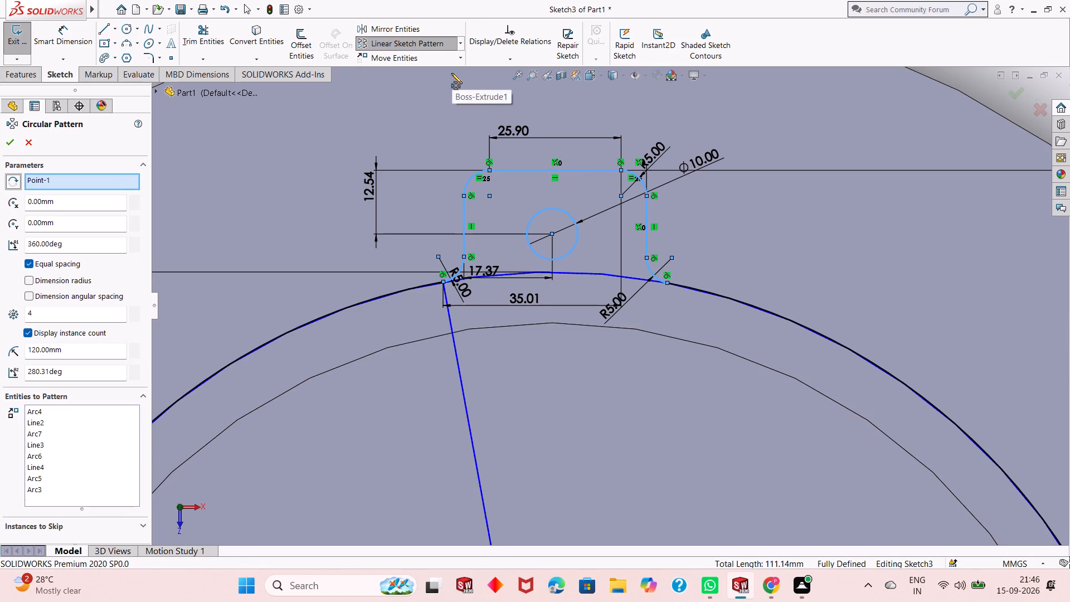
{"action": "scroll", "coordinate": [509, 202], "scroll_direction": "up", "scroll_amount": 11}
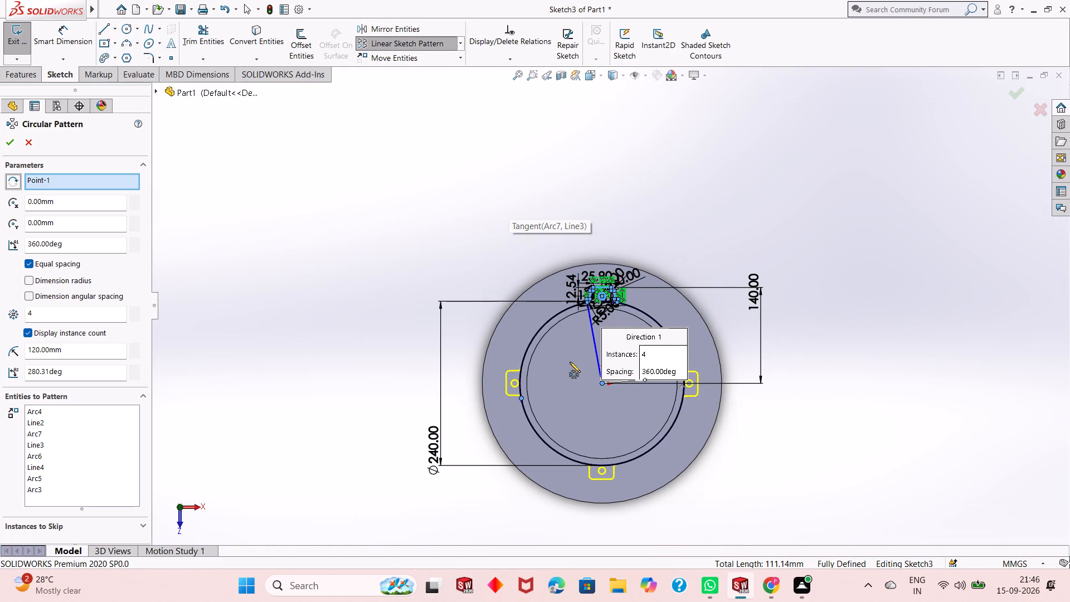
{"action": "scroll", "coordinate": [646, 472], "scroll_direction": "down", "scroll_amount": 2}
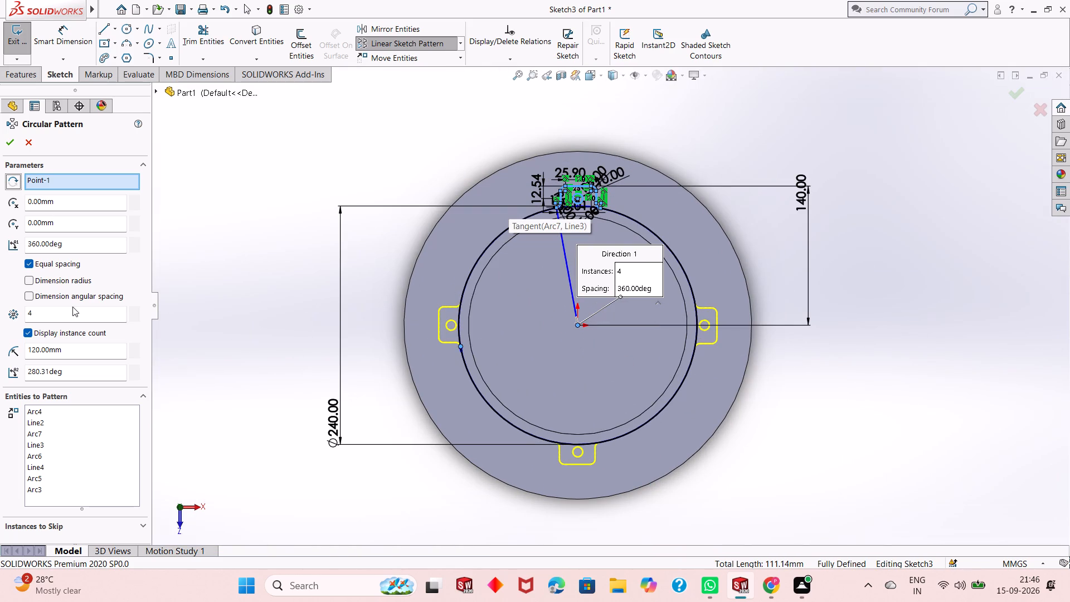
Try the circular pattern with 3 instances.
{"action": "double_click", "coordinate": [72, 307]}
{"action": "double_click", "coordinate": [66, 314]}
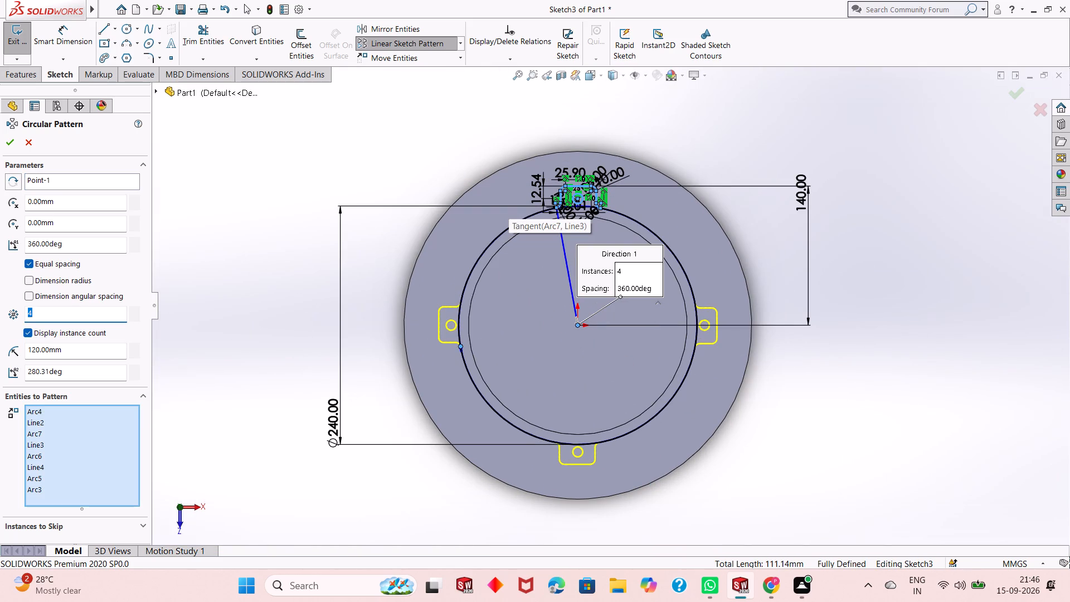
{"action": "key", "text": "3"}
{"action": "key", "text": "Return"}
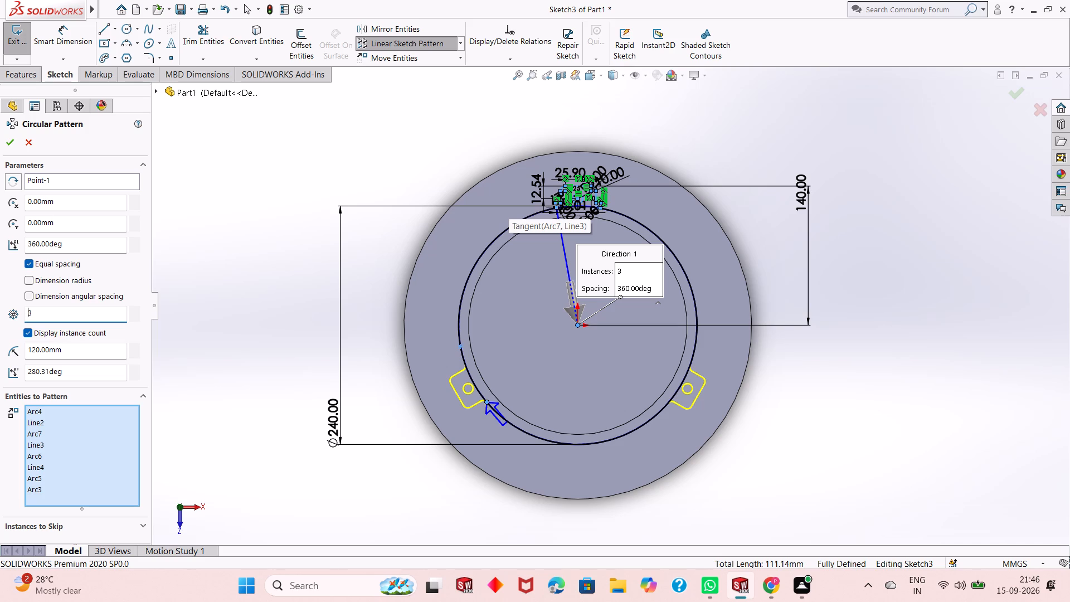
Set the circular pattern to 4 equally spaced instances over 360° and apply it.
{"action": "double_click", "coordinate": [65, 315]}
{"action": "key", "text": "4"}
{"action": "key", "text": "Return"}
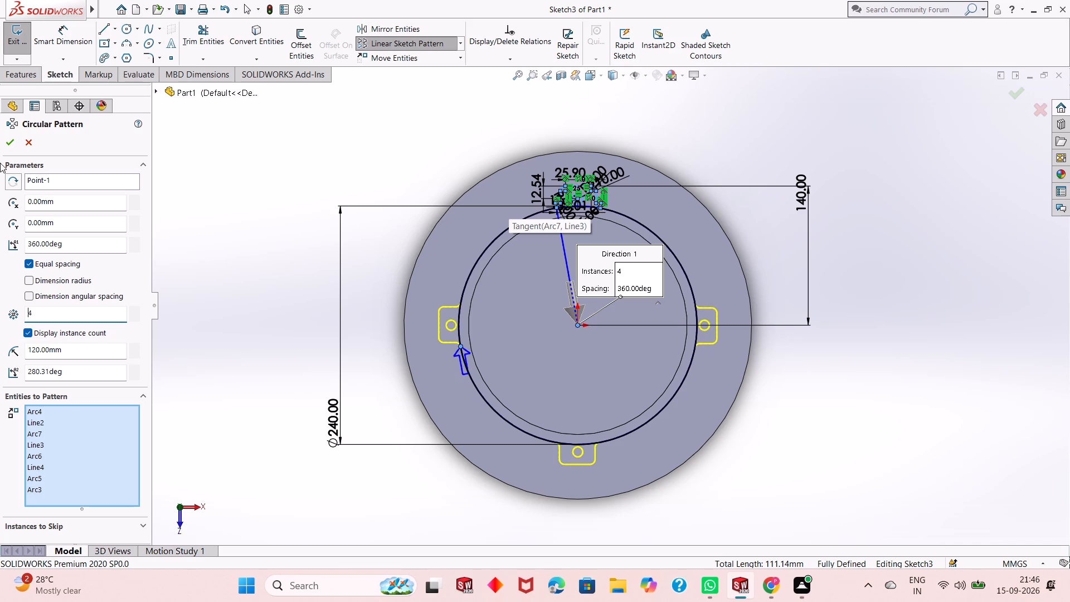
{"action": "left_click", "coordinate": [11, 143]}
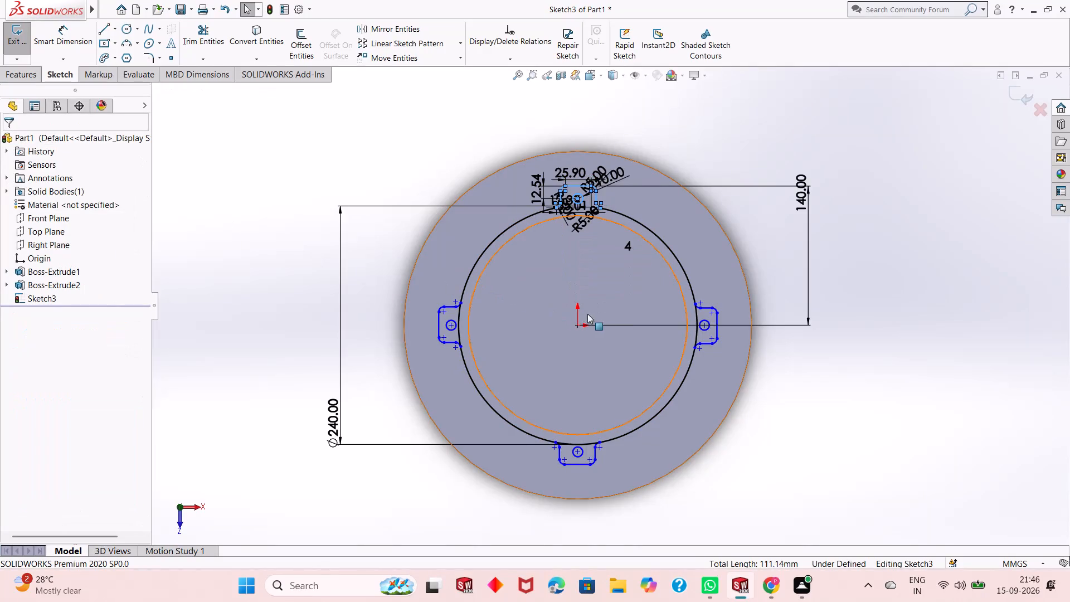
Examine the patterned lugs around the 240 mm circle against the boss and base.
{"action": "middle_click_drag", "start_coordinate": [597, 346], "coordinate": [598, 232]}
{"action": "scroll", "coordinate": [542, 303], "scroll_direction": "down", "scroll_amount": 2}
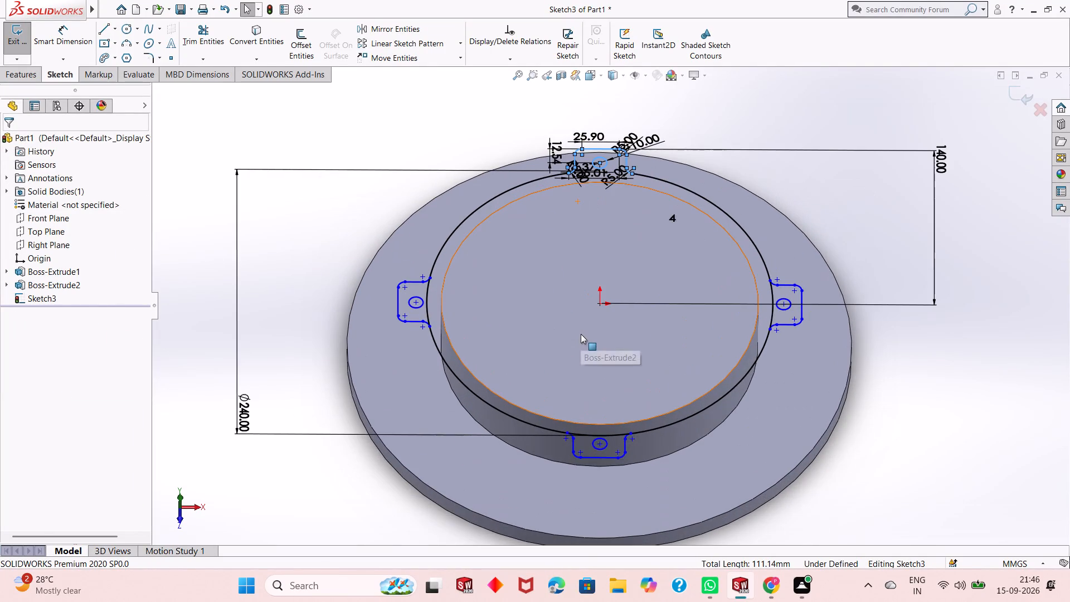
{"action": "middle_click_drag", "start_coordinate": [581, 334], "coordinate": [577, 375]}
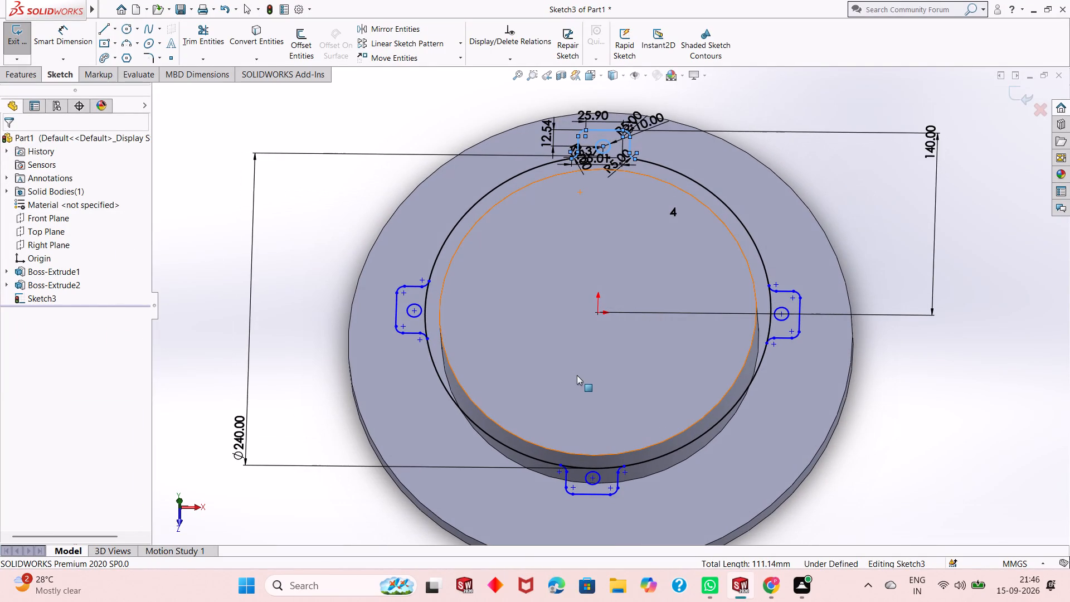
{"action": "key", "text": "ctrl+8"}
{"action": "scroll", "coordinate": [679, 372], "scroll_direction": "down", "scroll_amount": 3}
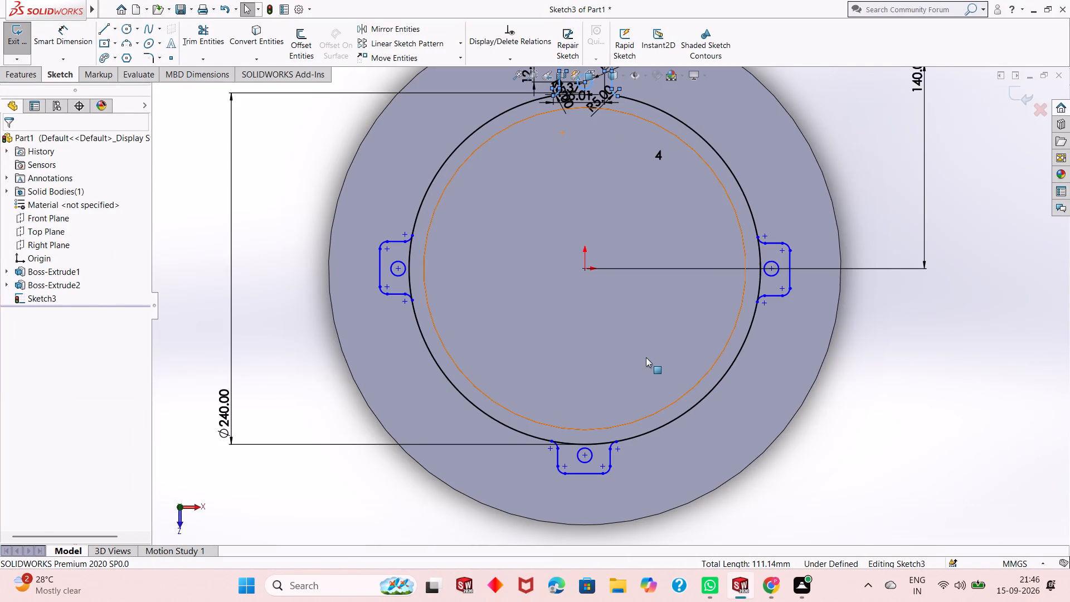
{"action": "scroll", "coordinate": [643, 351], "scroll_direction": "up", "scroll_amount": 3}
{"action": "left_click", "coordinate": [796, 345]}
{"action": "scroll", "coordinate": [570, 208], "scroll_direction": "down", "scroll_amount": 2}
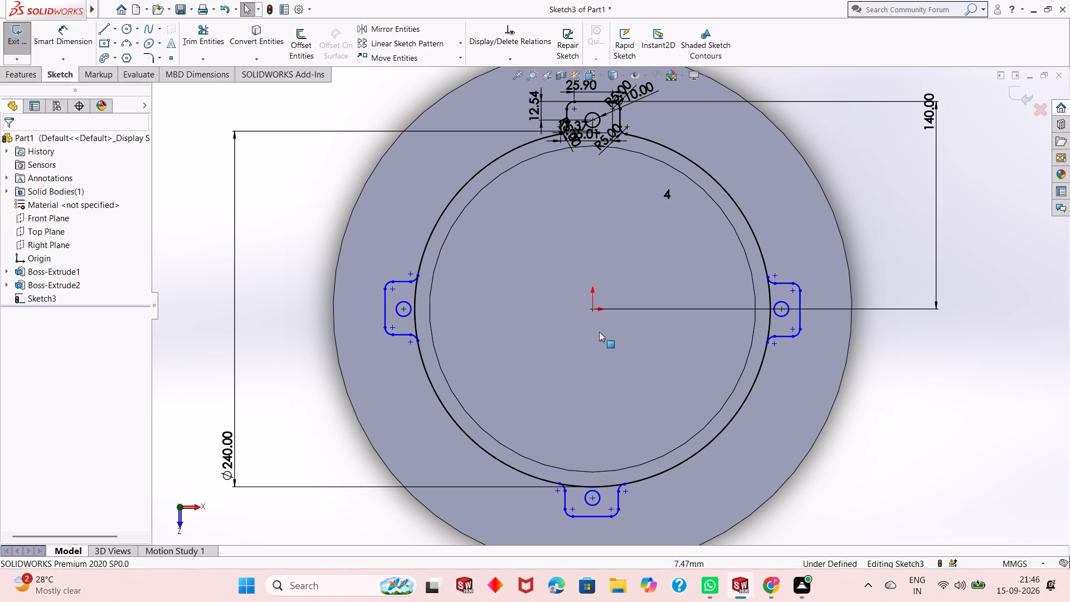
Dimension the horizontal distance from the origin to the left lug's hole centre, keeping its current value.
{"action": "left_click", "coordinate": [69, 34]}
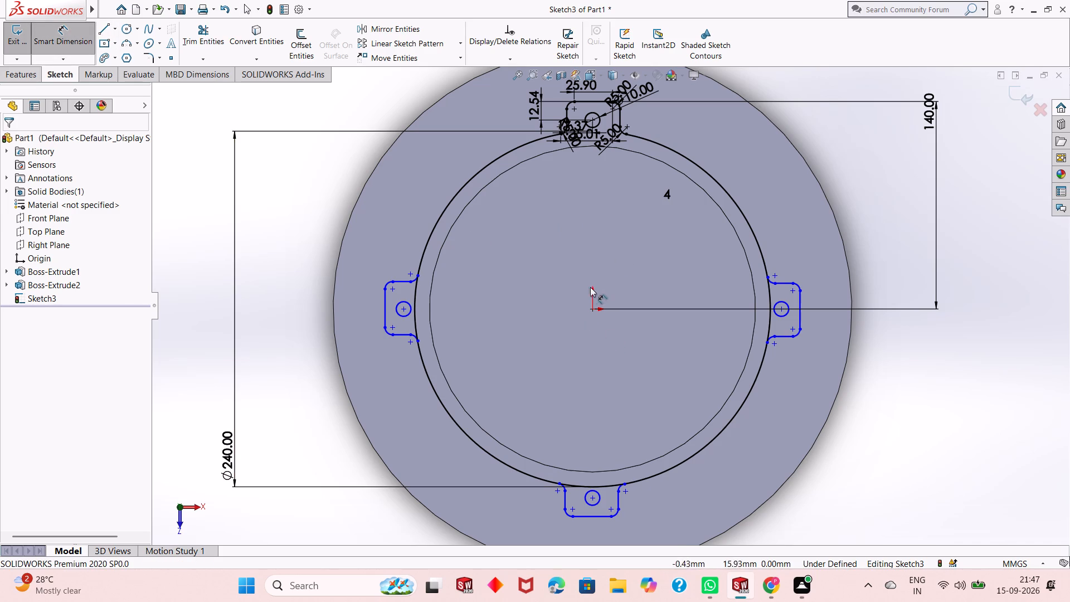
{"action": "left_click", "coordinate": [592, 310]}
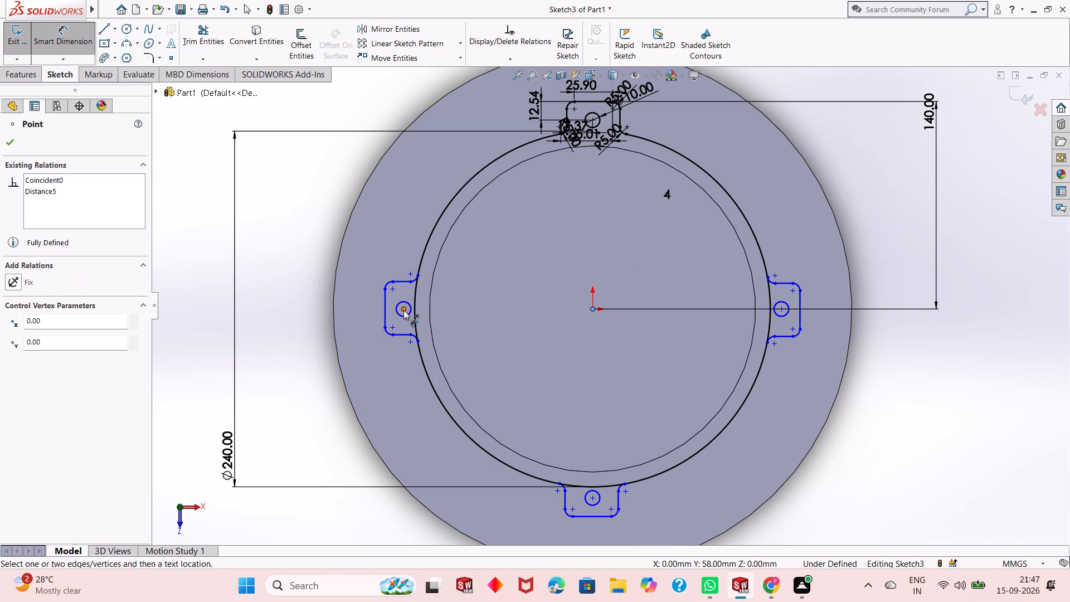
{"action": "left_click", "coordinate": [403, 310]}
{"action": "left_click", "coordinate": [412, 216]}
{"action": "left_click", "coordinate": [359, 195]}
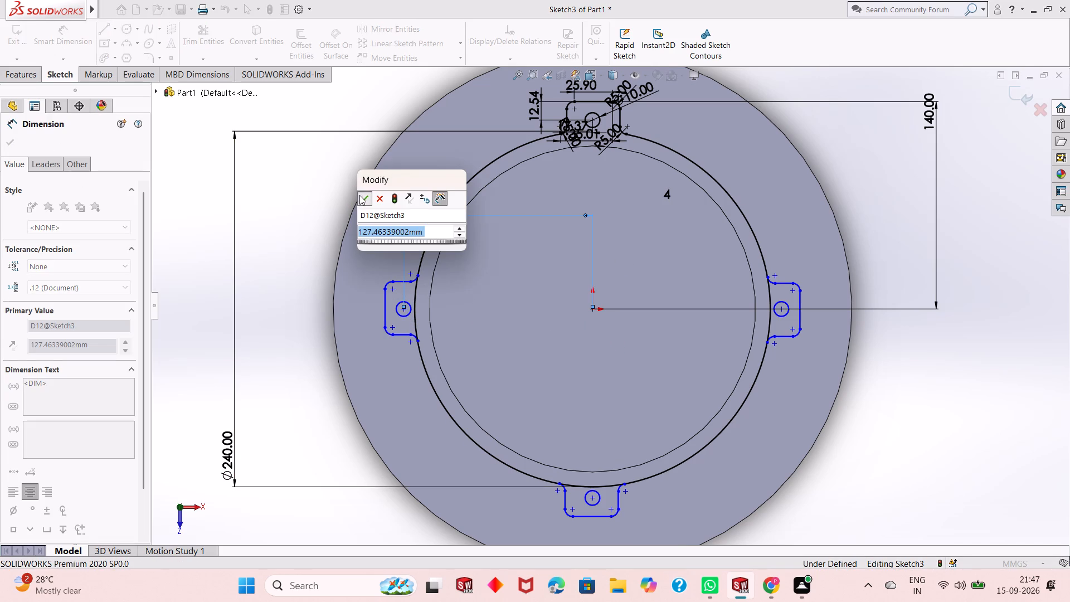
Dimension the vertical distance from the origin to the bottom lug's outer edge, keeping its current value.
{"action": "left_click", "coordinate": [590, 310]}
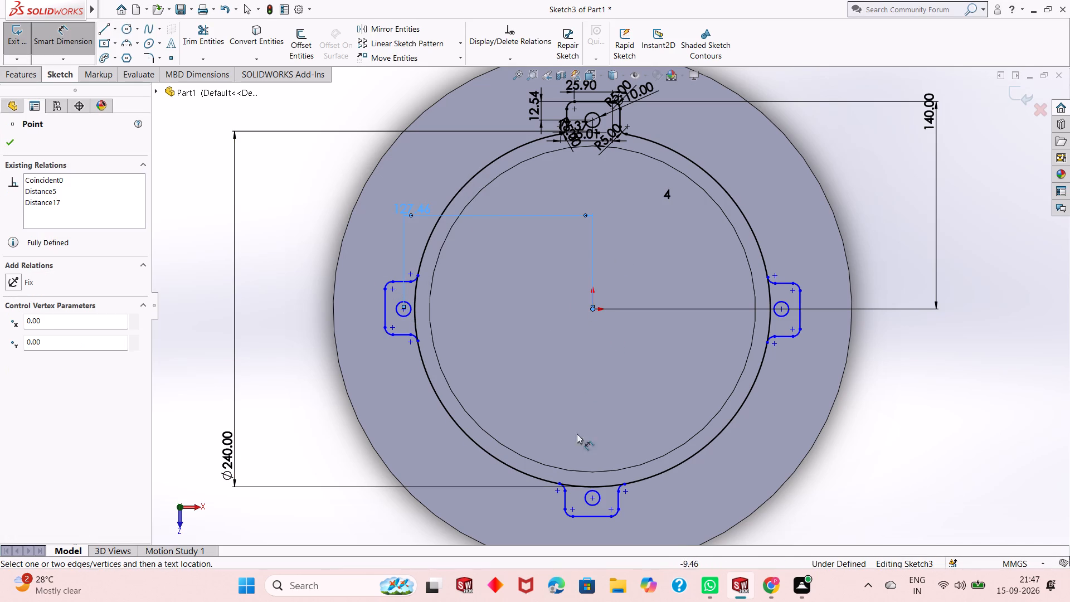
{"action": "left_click", "coordinate": [587, 516]}
{"action": "left_click", "coordinate": [762, 517]}
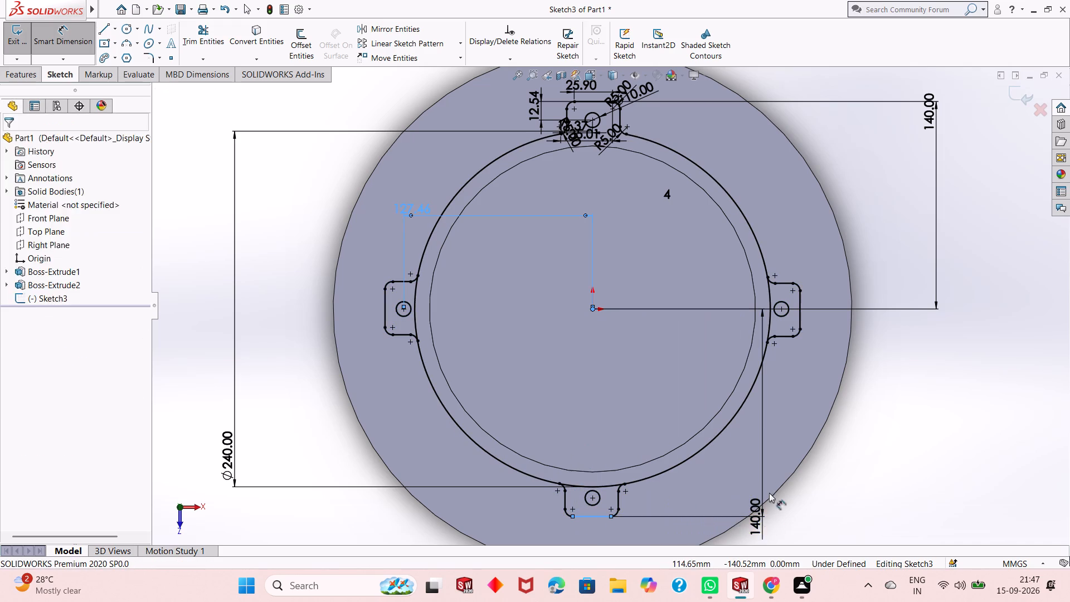
{"action": "left_click", "coordinate": [714, 505]}
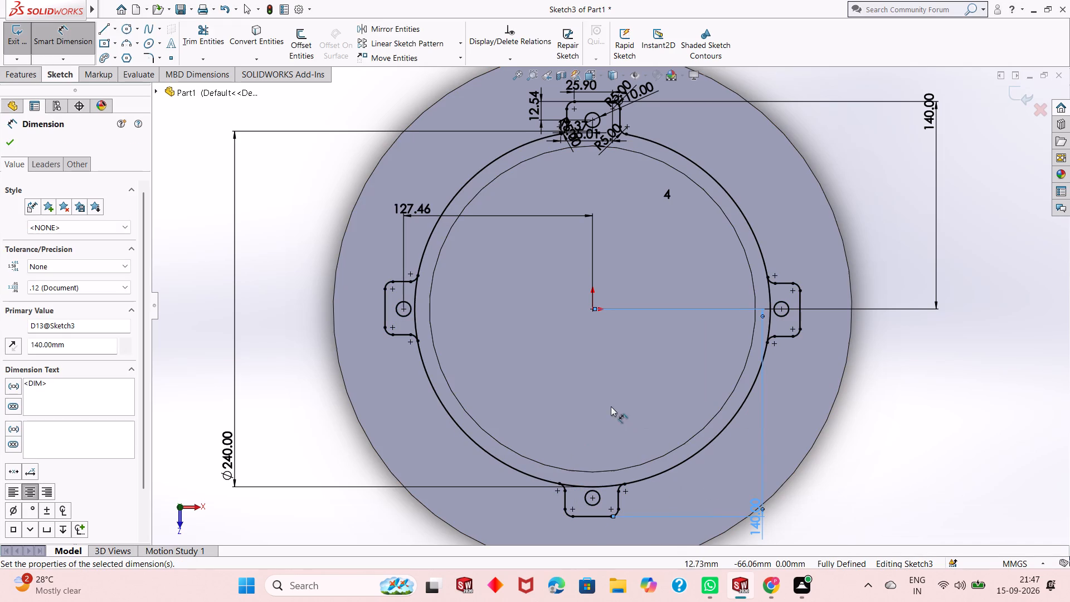
{"action": "right_click", "coordinate": [592, 395]}
{"action": "left_click", "coordinate": [627, 436]}
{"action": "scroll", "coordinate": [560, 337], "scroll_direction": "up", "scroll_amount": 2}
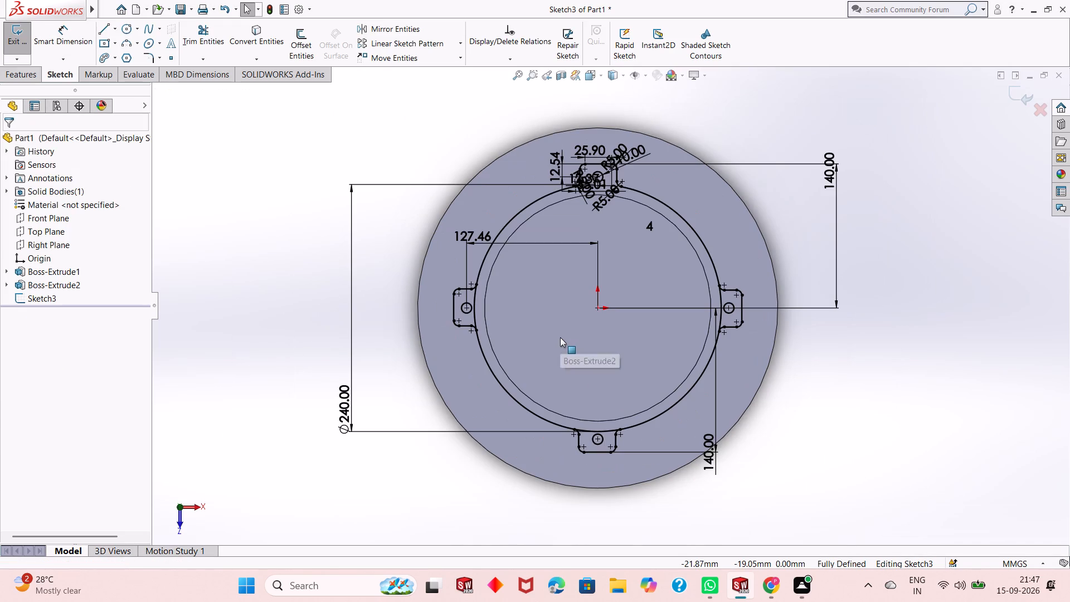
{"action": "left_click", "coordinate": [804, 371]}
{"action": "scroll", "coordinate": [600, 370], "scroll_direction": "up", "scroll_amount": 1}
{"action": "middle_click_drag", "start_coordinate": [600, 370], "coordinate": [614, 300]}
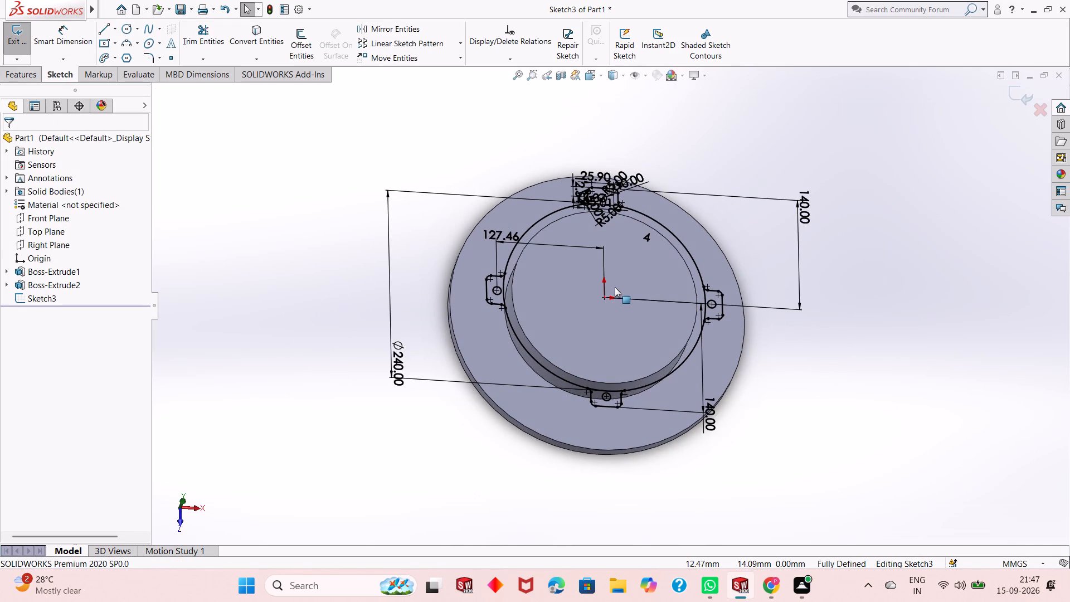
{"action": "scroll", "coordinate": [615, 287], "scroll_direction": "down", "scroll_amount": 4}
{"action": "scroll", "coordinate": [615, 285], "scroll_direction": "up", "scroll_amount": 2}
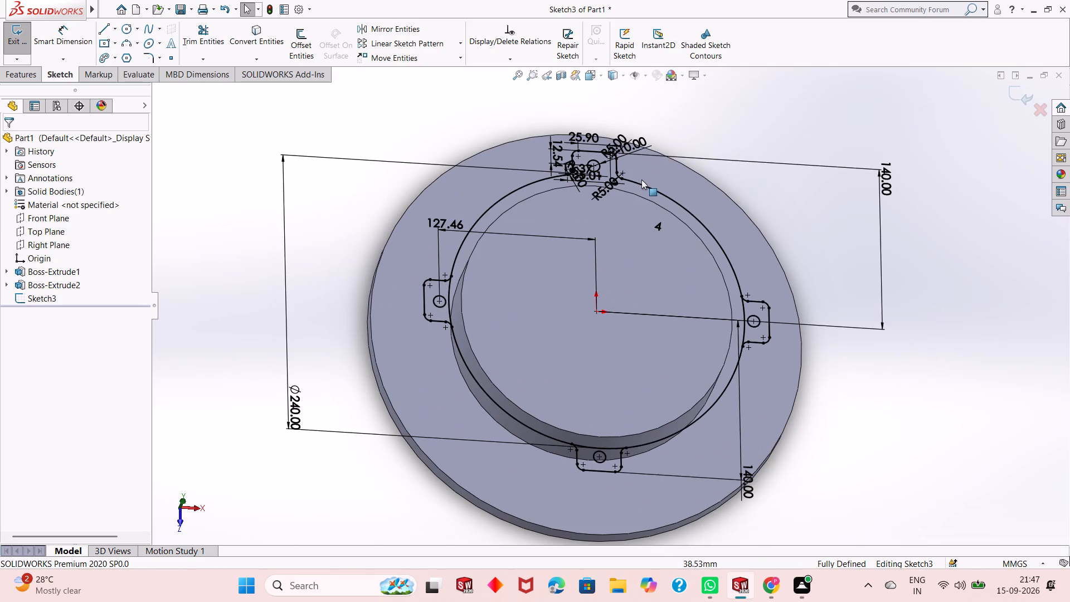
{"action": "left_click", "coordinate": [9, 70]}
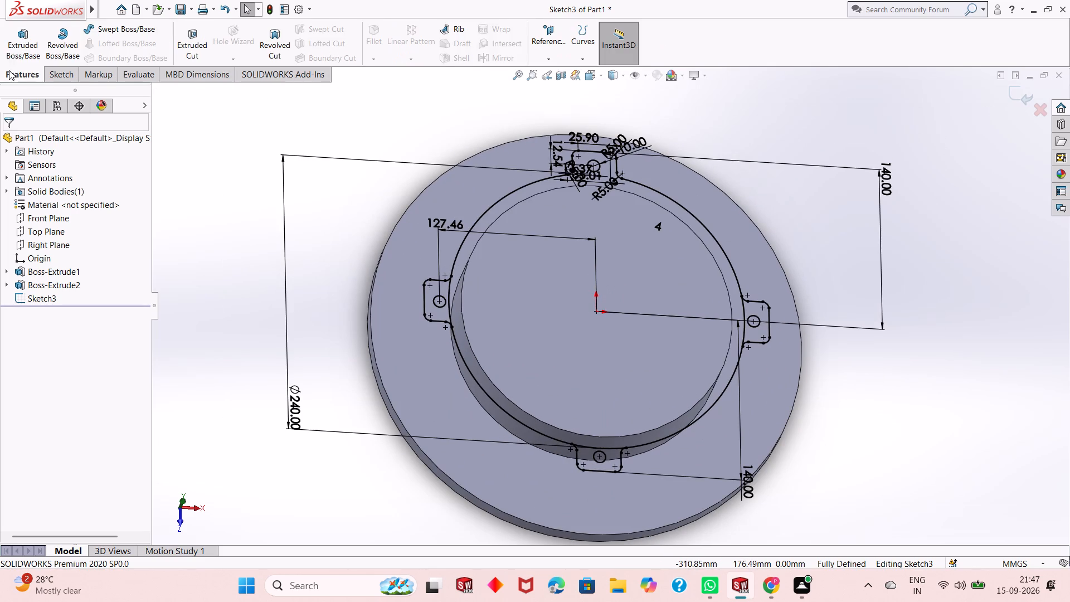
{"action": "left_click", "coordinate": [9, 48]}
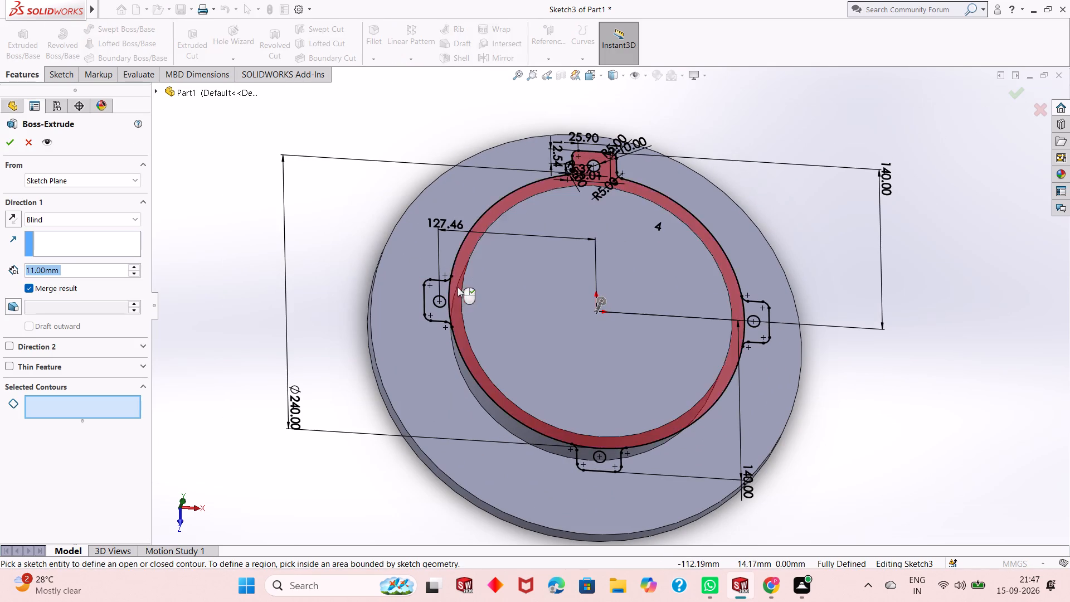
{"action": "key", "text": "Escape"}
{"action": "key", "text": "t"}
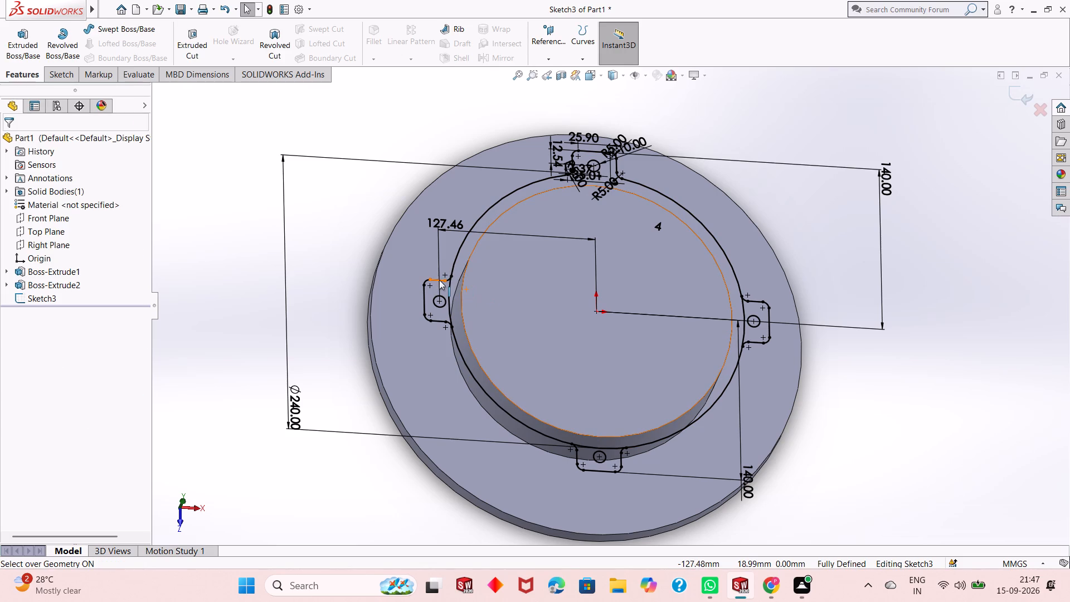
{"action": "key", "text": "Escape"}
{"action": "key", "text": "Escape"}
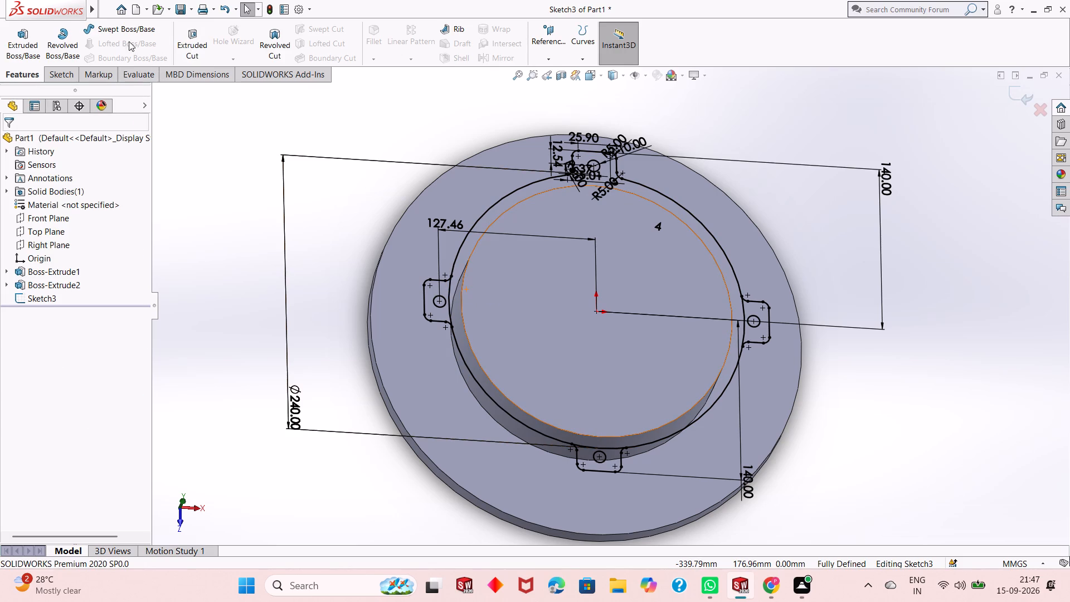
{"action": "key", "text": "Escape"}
Trim away the 240 mm circle's arc segments that close off the left, right and bottom lugs.
{"action": "left_click", "coordinate": [63, 72]}
{"action": "left_click", "coordinate": [204, 37]}
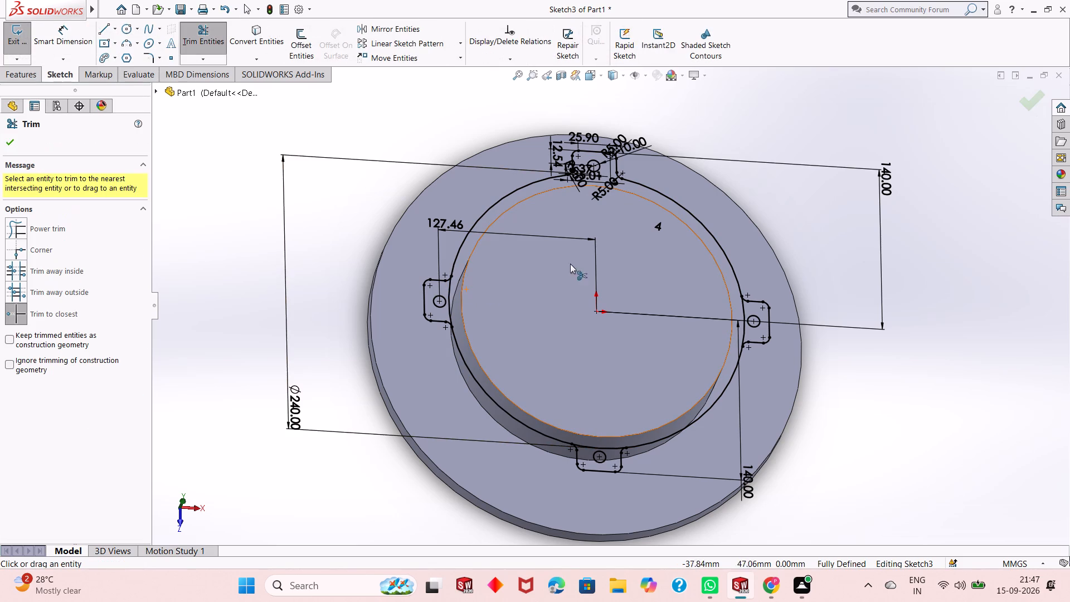
{"action": "scroll", "coordinate": [653, 293], "scroll_direction": "down", "scroll_amount": 3}
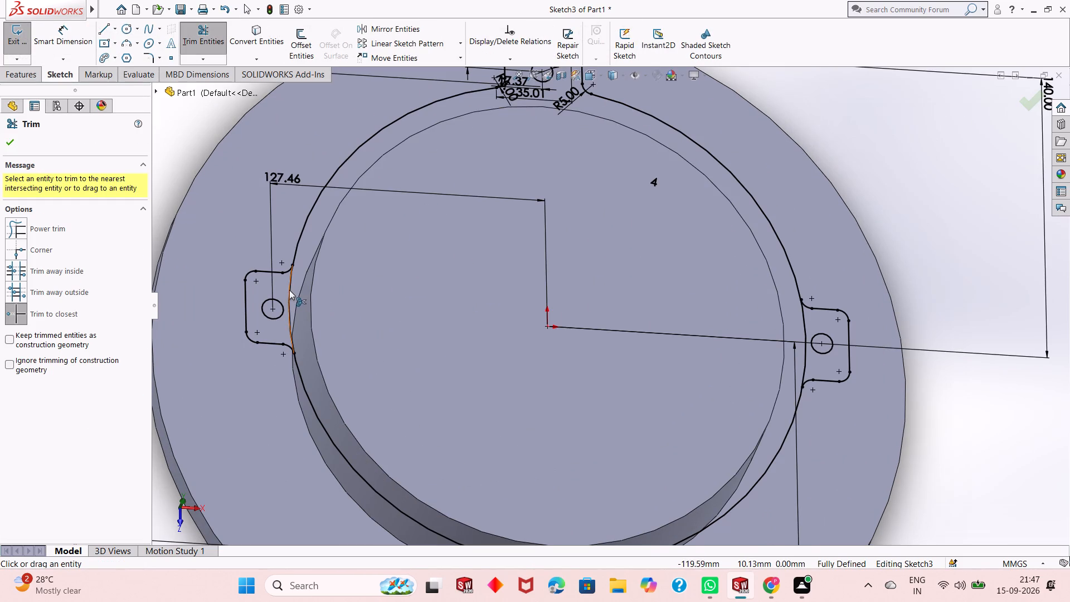
{"action": "left_click", "coordinate": [289, 290]}
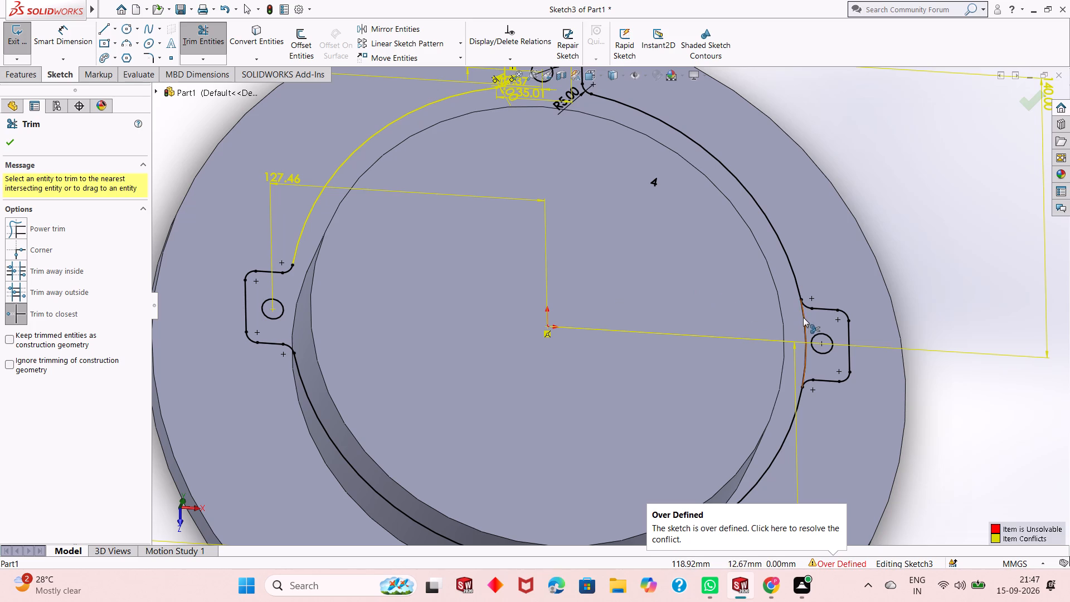
{"action": "left_click", "coordinate": [803, 317]}
{"action": "scroll", "coordinate": [652, 321], "scroll_direction": "up", "scroll_amount": 4}
{"action": "scroll", "coordinate": [678, 436], "scroll_direction": "down", "scroll_amount": 4}
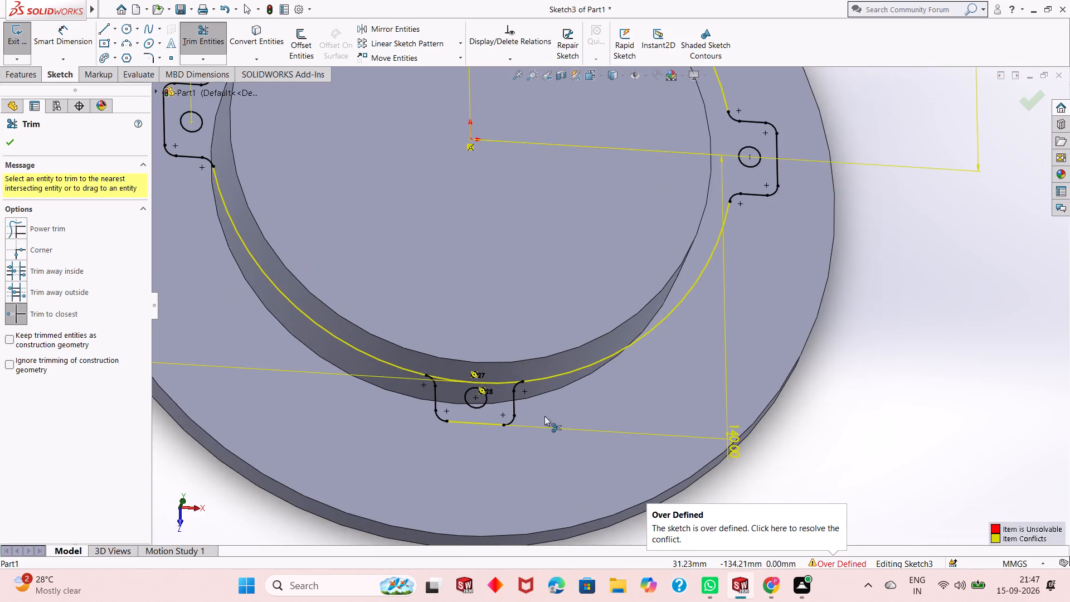
{"action": "scroll", "coordinate": [543, 415], "scroll_direction": "down", "scroll_amount": 3}
{"action": "middle_click_drag", "start_coordinate": [488, 367], "coordinate": [468, 428]}
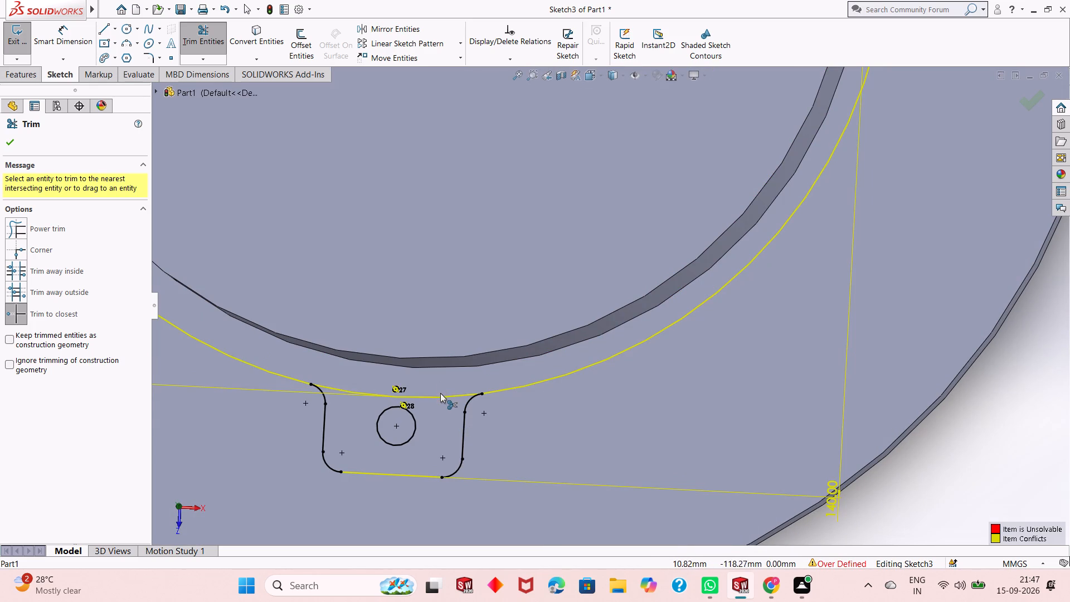
{"action": "left_click", "coordinate": [440, 397]}
{"action": "key", "text": "Escape"}
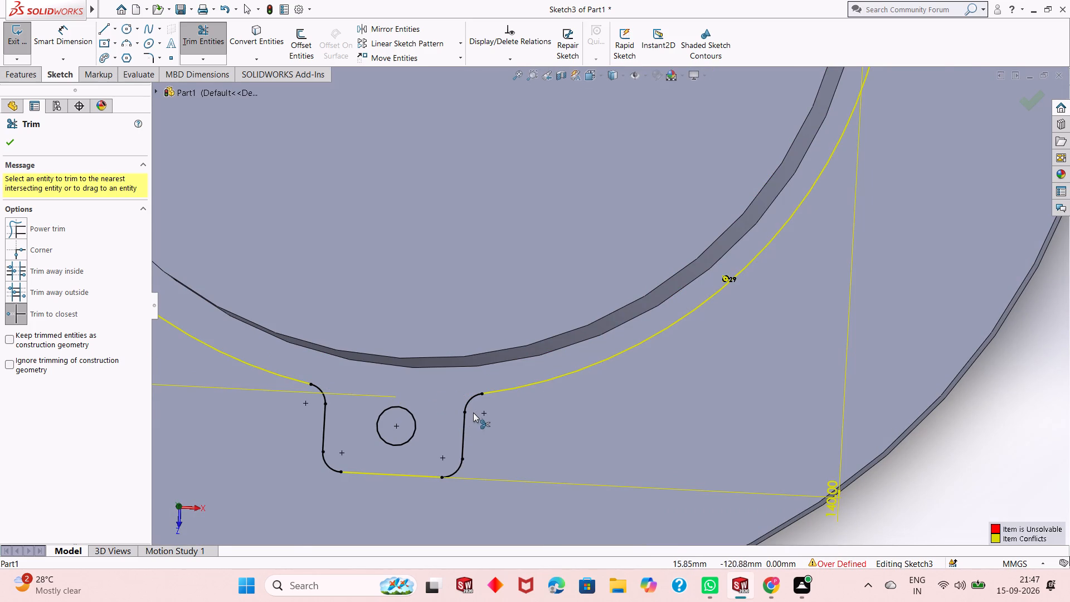
{"action": "scroll", "coordinate": [479, 415], "scroll_direction": "up", "scroll_amount": 2}
{"action": "key", "text": "Escape"}
{"action": "key", "text": "Escape"}
Examine the trimmed profile and its conflicting dimensions and relations, facing the sketch plane squarely.
{"action": "scroll", "coordinate": [479, 415], "scroll_direction": "up", "scroll_amount": 6}
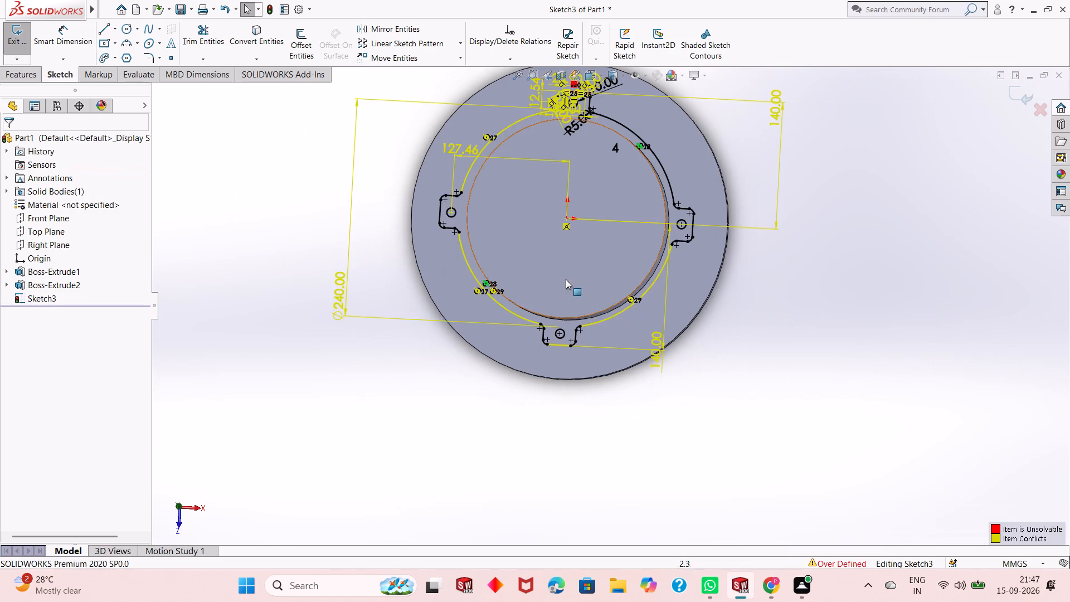
{"action": "scroll", "coordinate": [599, 211], "scroll_direction": "down", "scroll_amount": 5}
{"action": "scroll", "coordinate": [556, 178], "scroll_direction": "up", "scroll_amount": 3}
{"action": "scroll", "coordinate": [558, 71], "scroll_direction": "down", "scroll_amount": 3}
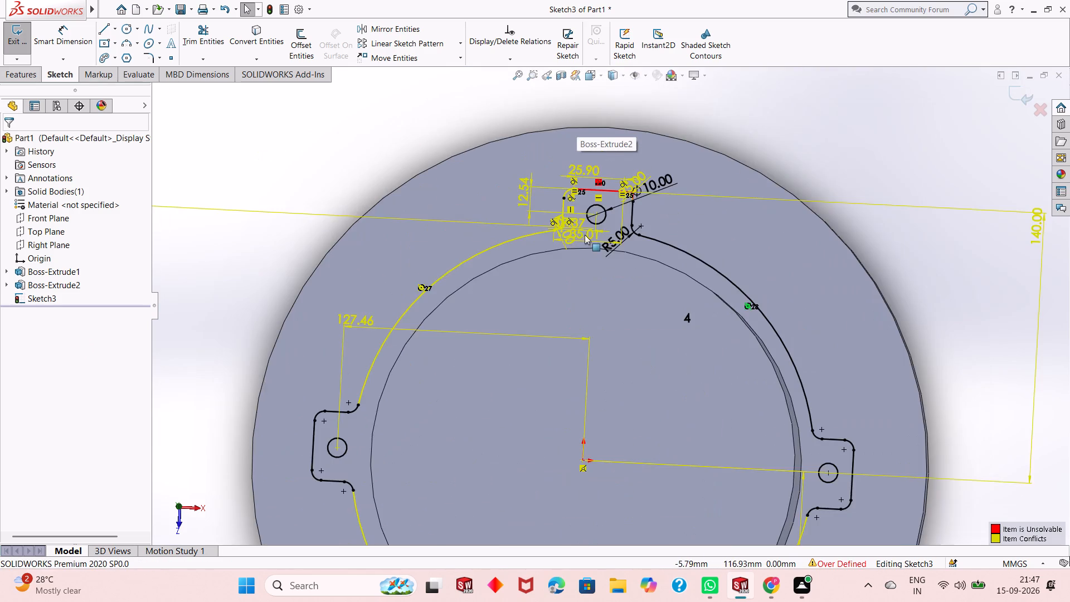
{"action": "scroll", "coordinate": [586, 260], "scroll_direction": "down", "scroll_amount": 4}
{"action": "scroll", "coordinate": [587, 265], "scroll_direction": "up", "scroll_amount": 13}
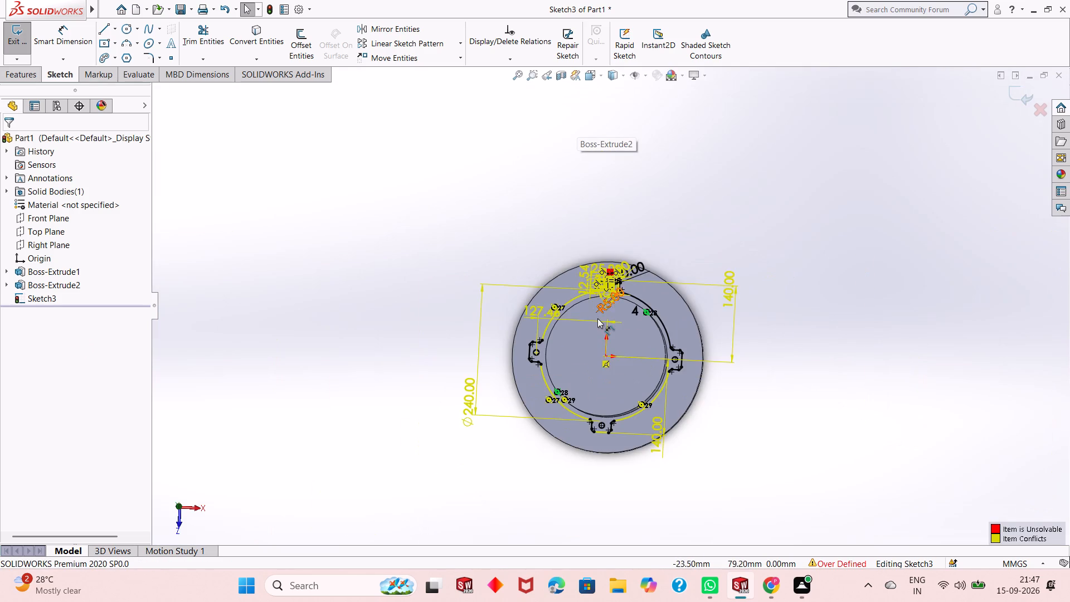
{"action": "scroll", "coordinate": [597, 318], "scroll_direction": "down", "scroll_amount": 4}
{"action": "scroll", "coordinate": [599, 392], "scroll_direction": "down", "scroll_amount": 3}
{"action": "scroll", "coordinate": [637, 401], "scroll_direction": "up", "scroll_amount": 3}
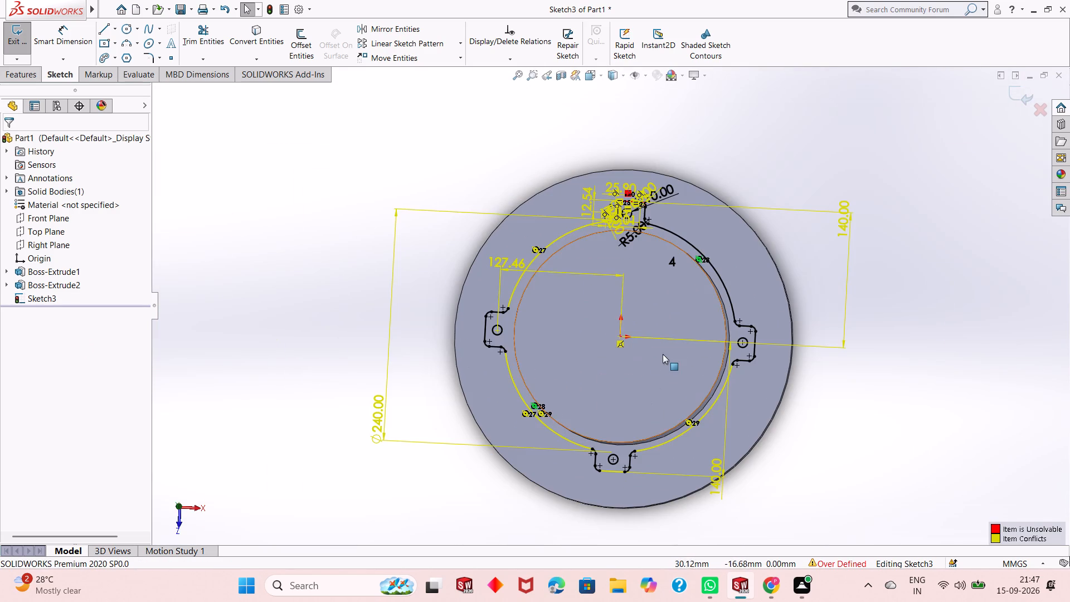
{"action": "scroll", "coordinate": [663, 354], "scroll_direction": "down", "scroll_amount": 2}
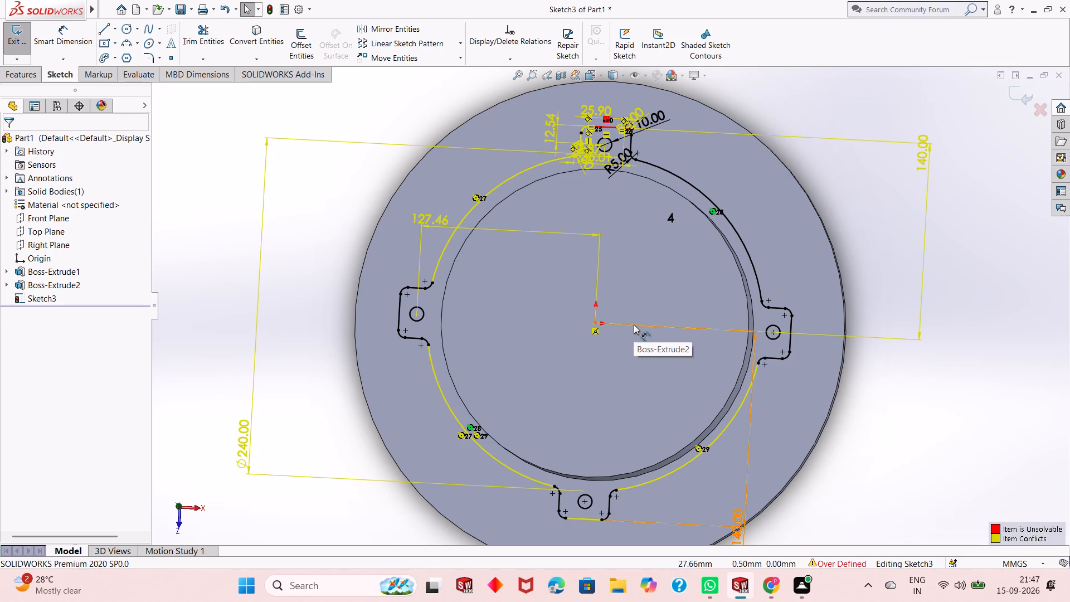
{"action": "key", "text": "ctrl+8"}
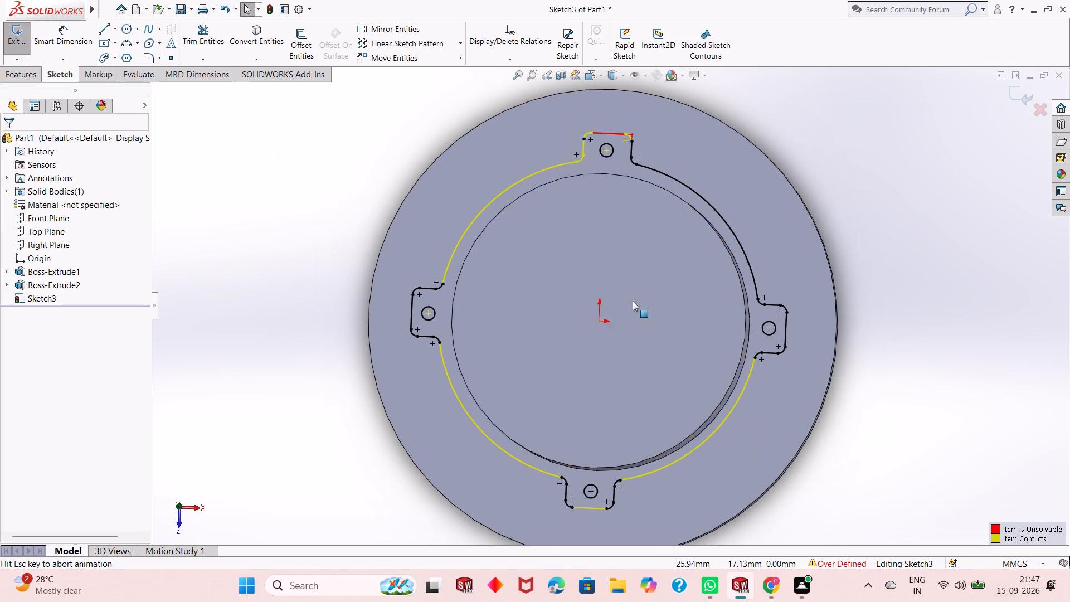
{"action": "key", "text": "Escape"}
{"action": "key", "text": "Escape"}
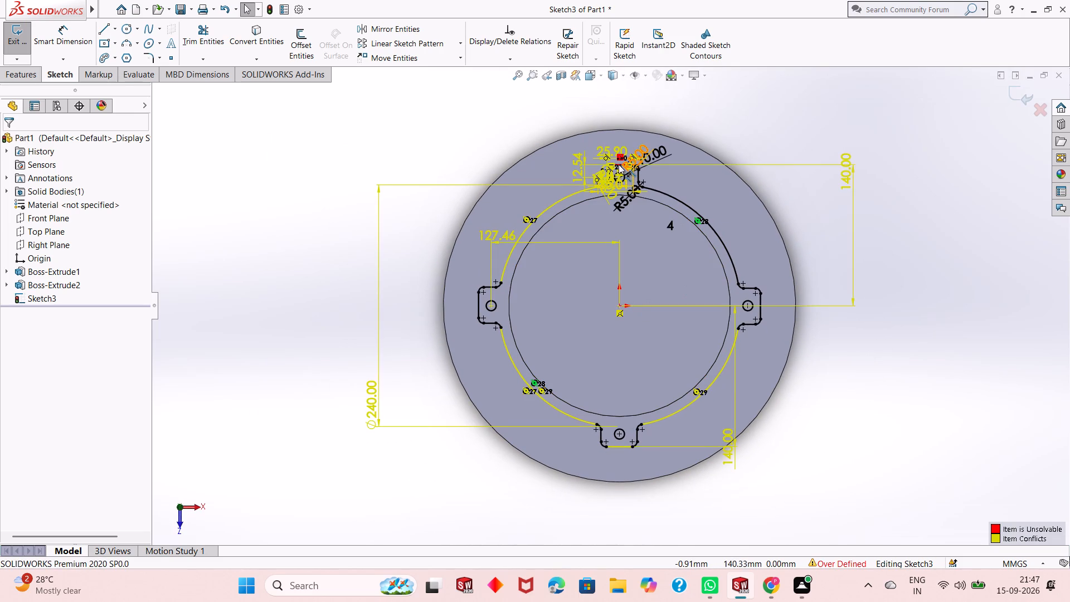
Delete the top lug's 25.90 mm edge-length, 12.54 mm hole-offset and 140 mm origin-to-outer-edge dimensions.
{"action": "scroll", "coordinate": [619, 164], "scroll_direction": "down", "scroll_amount": 6}
{"action": "scroll", "coordinate": [641, 271], "scroll_direction": "down", "scroll_amount": 9}
{"action": "scroll", "coordinate": [604, 169], "scroll_direction": "down", "scroll_amount": 1}
{"action": "scroll", "coordinate": [604, 167], "scroll_direction": "up", "scroll_amount": 2}
{"action": "right_click", "coordinate": [557, 139]}
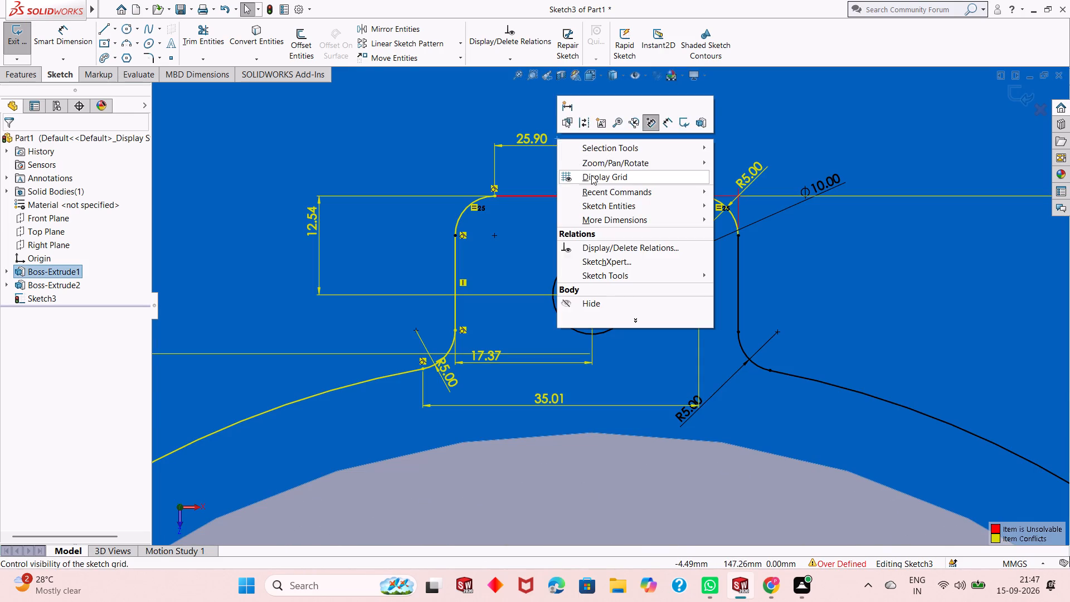
{"action": "key", "text": "Escape"}
{"action": "key", "text": "Escape"}
{"action": "key", "text": "Escape"}
{"action": "right_click", "coordinate": [520, 140]}
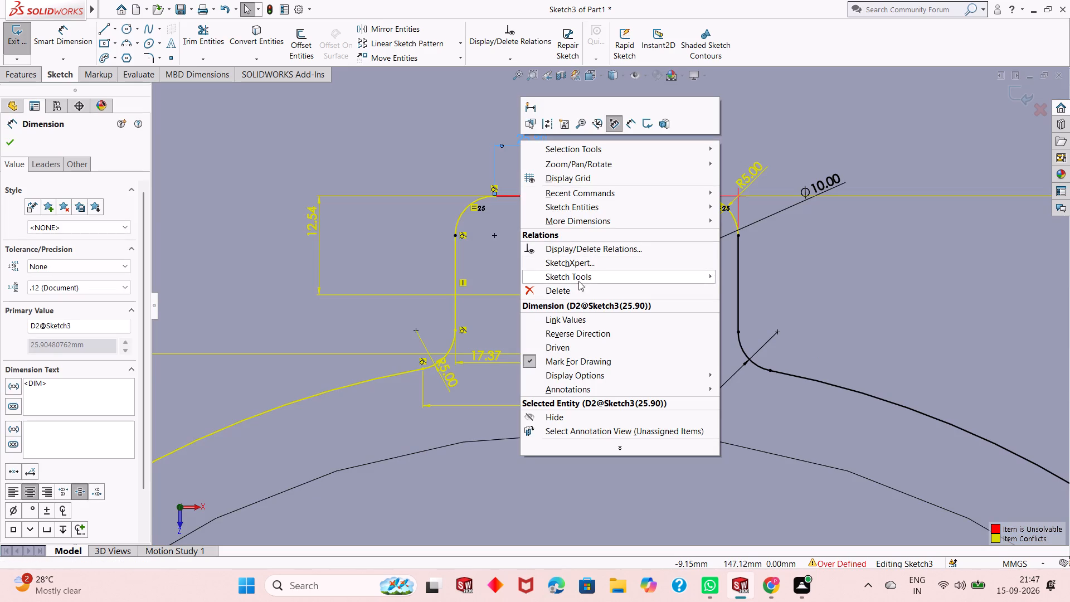
{"action": "left_click", "coordinate": [579, 288]}
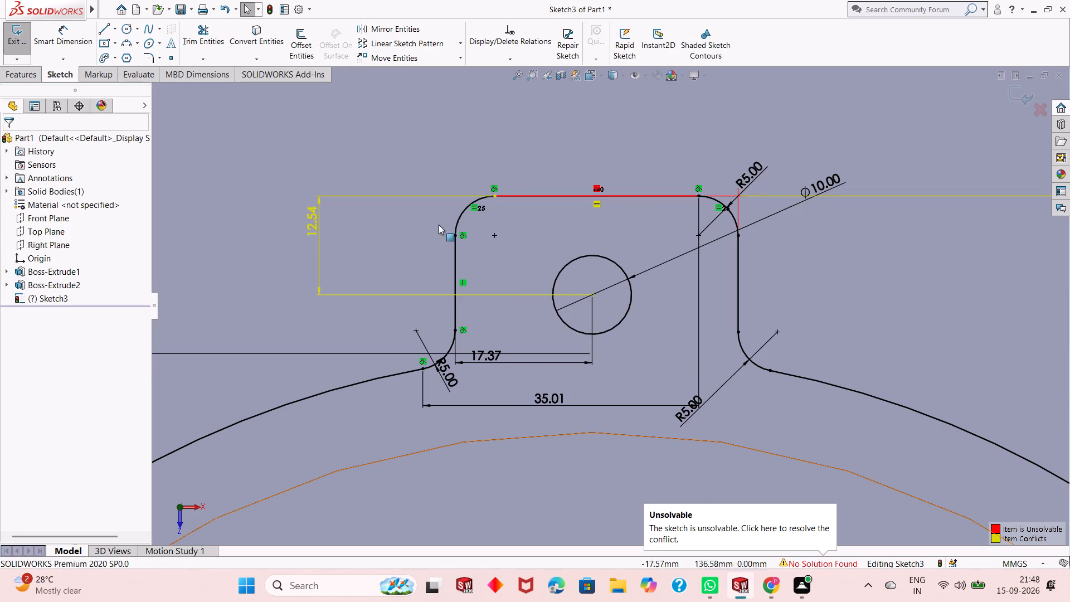
{"action": "right_click", "coordinate": [313, 226]}
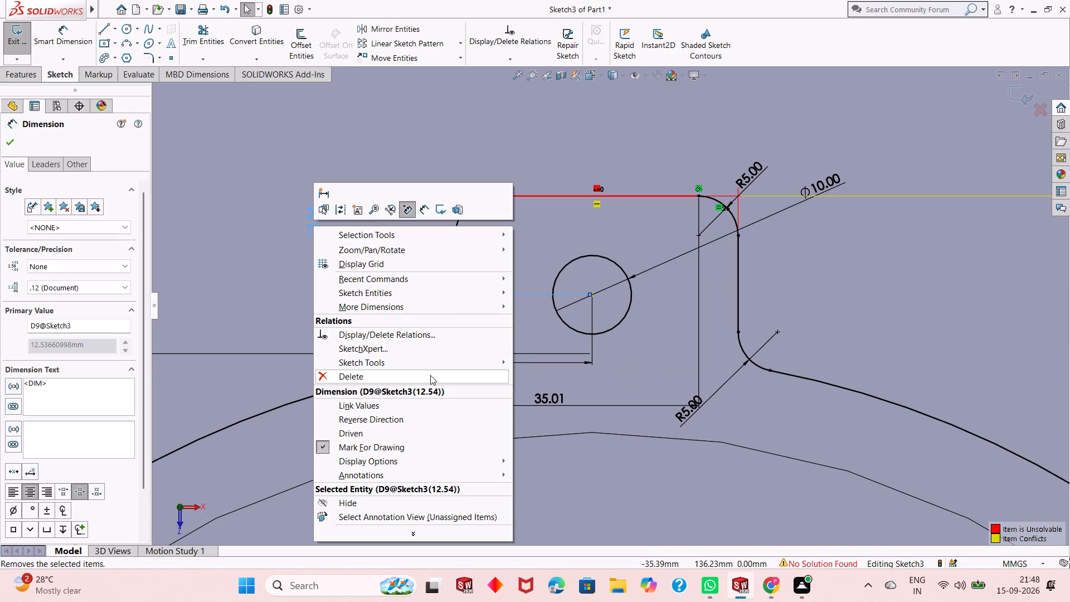
{"action": "left_click", "coordinate": [430, 378]}
{"action": "scroll", "coordinate": [521, 211], "scroll_direction": "up", "scroll_amount": 3}
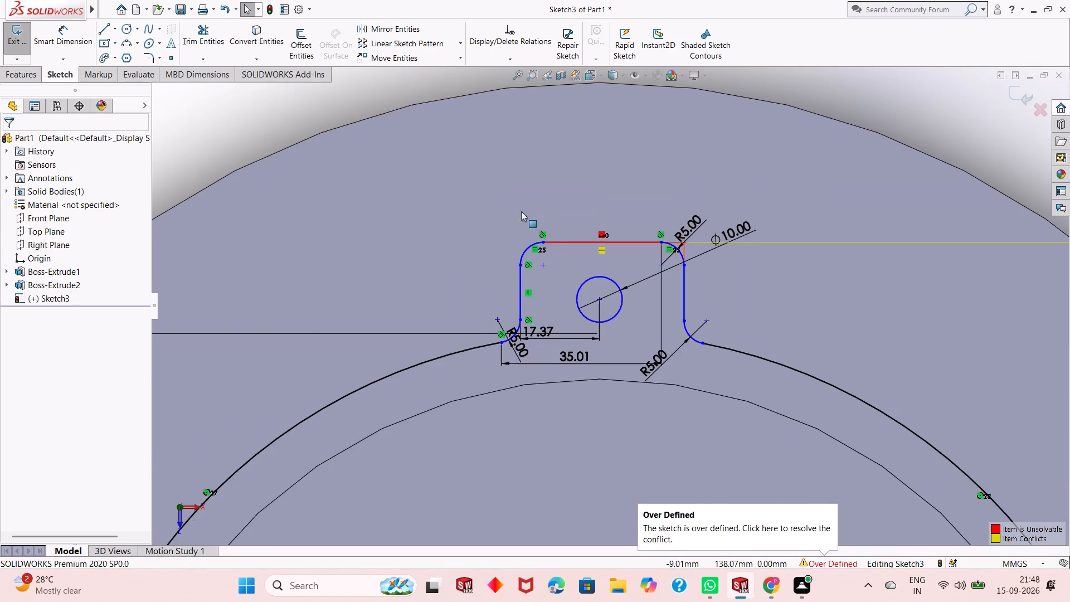
{"action": "scroll", "coordinate": [727, 237], "scroll_direction": "up", "scroll_amount": 11}
{"action": "scroll", "coordinate": [903, 383], "scroll_direction": "down", "scroll_amount": 4}
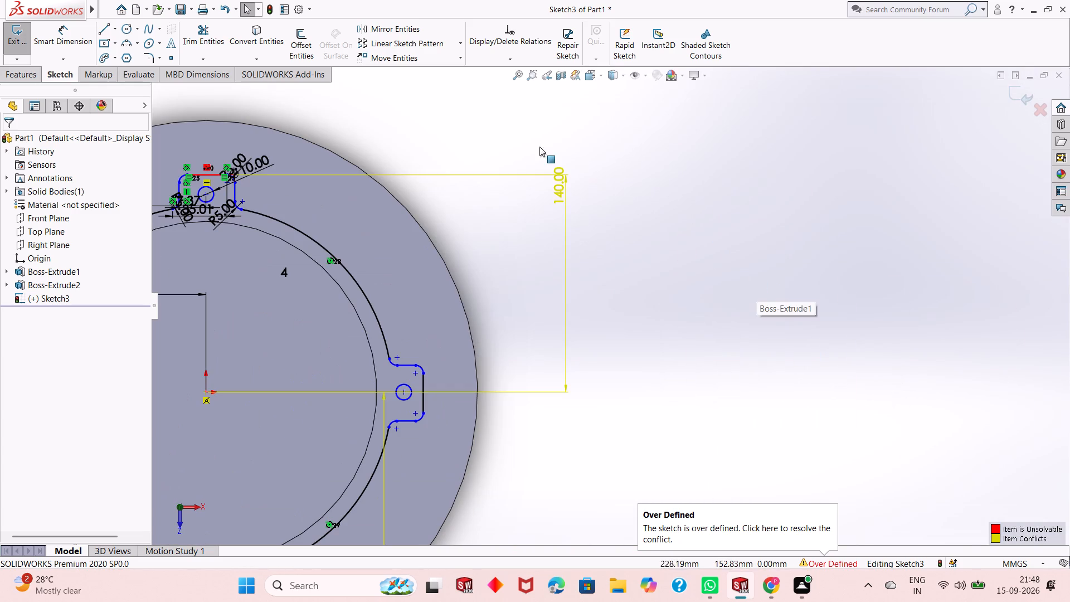
{"action": "right_click", "coordinate": [554, 180]}
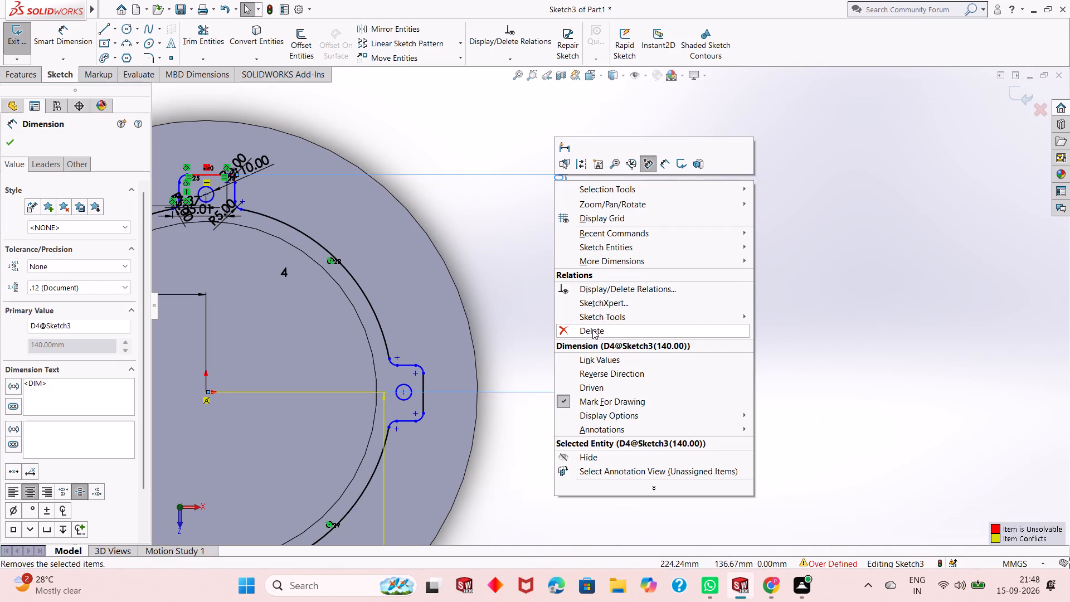
{"action": "left_click", "coordinate": [592, 330]}
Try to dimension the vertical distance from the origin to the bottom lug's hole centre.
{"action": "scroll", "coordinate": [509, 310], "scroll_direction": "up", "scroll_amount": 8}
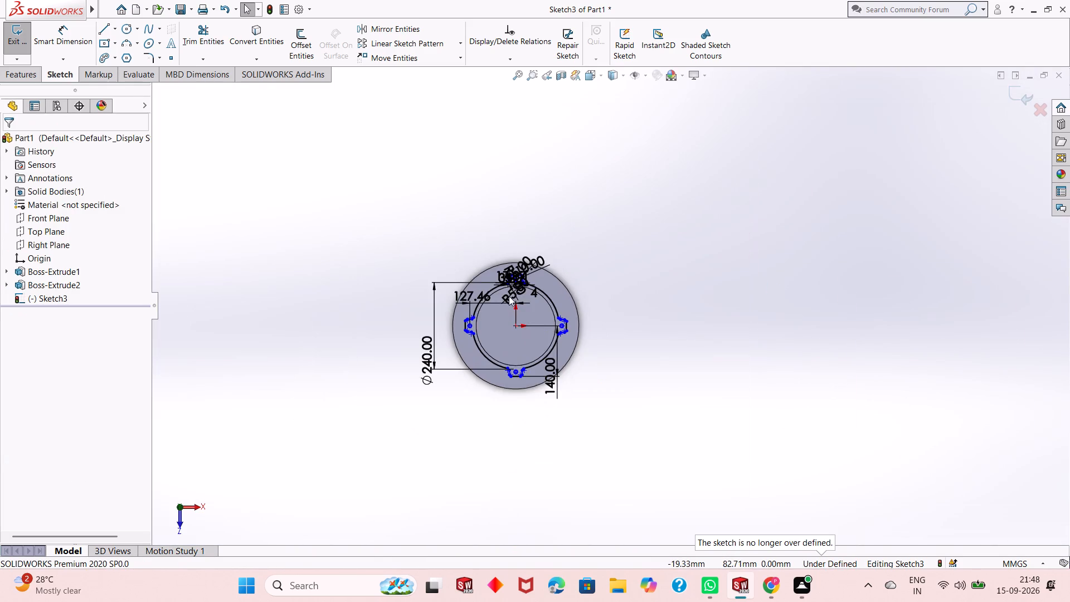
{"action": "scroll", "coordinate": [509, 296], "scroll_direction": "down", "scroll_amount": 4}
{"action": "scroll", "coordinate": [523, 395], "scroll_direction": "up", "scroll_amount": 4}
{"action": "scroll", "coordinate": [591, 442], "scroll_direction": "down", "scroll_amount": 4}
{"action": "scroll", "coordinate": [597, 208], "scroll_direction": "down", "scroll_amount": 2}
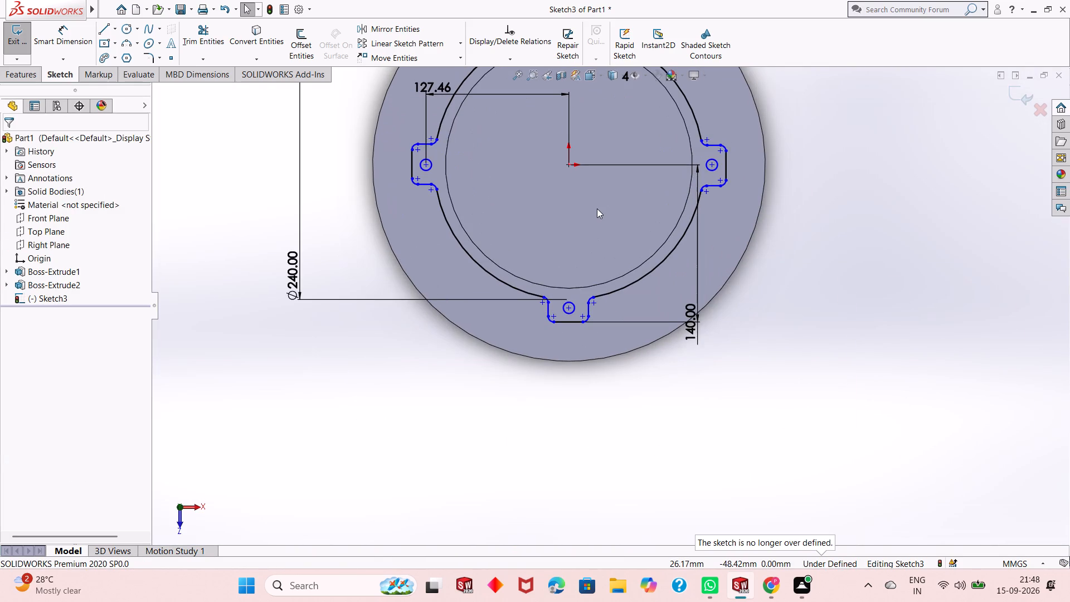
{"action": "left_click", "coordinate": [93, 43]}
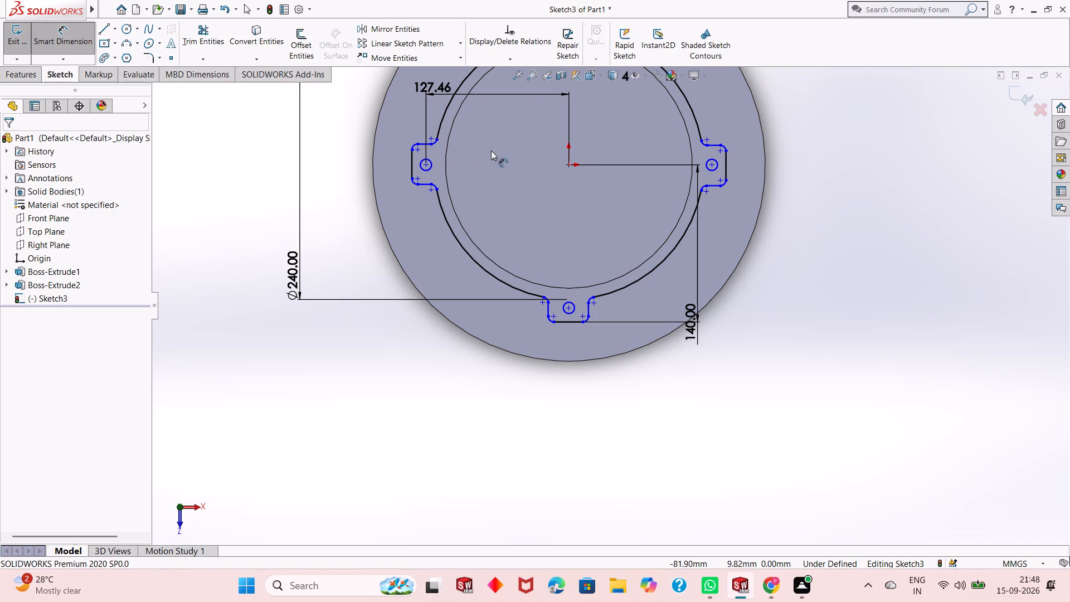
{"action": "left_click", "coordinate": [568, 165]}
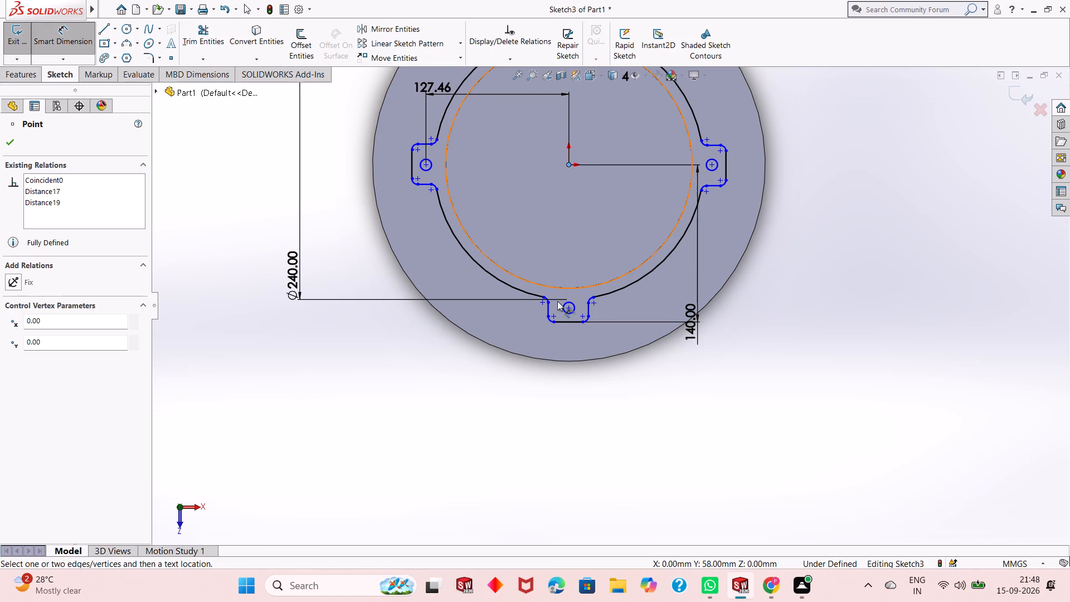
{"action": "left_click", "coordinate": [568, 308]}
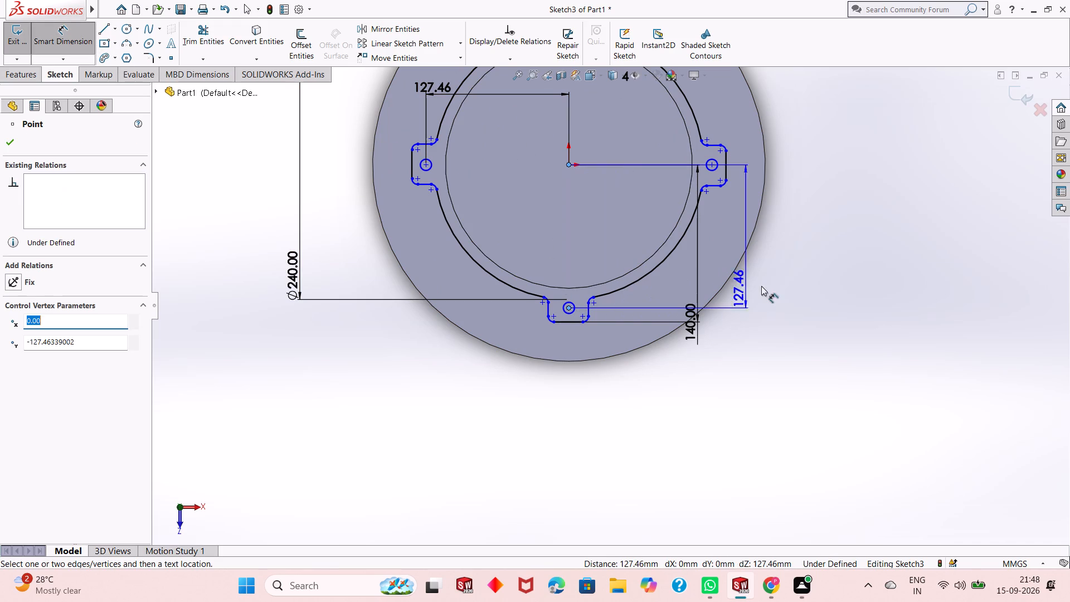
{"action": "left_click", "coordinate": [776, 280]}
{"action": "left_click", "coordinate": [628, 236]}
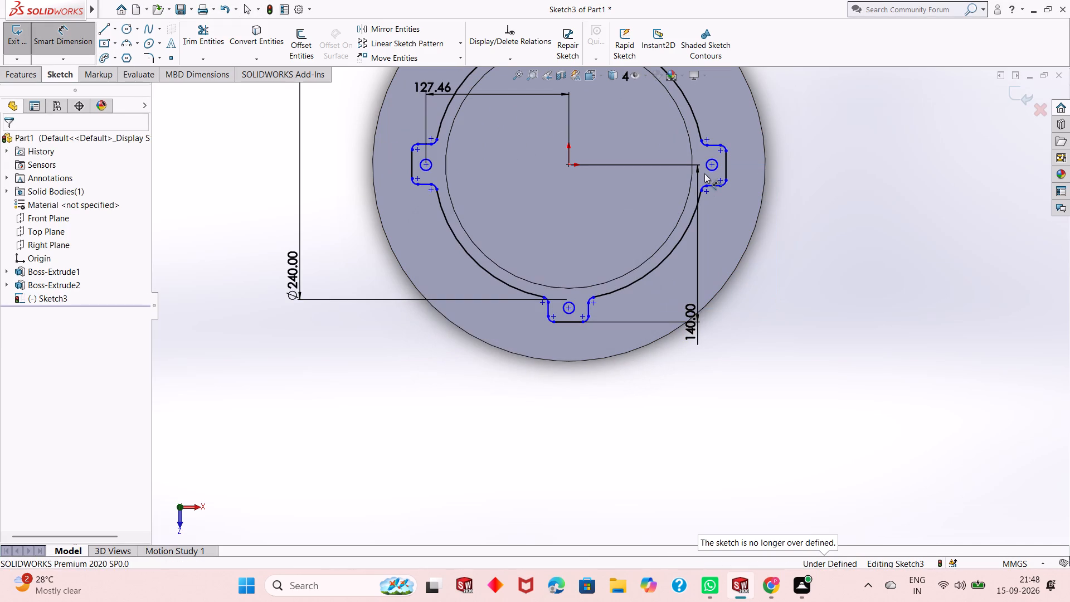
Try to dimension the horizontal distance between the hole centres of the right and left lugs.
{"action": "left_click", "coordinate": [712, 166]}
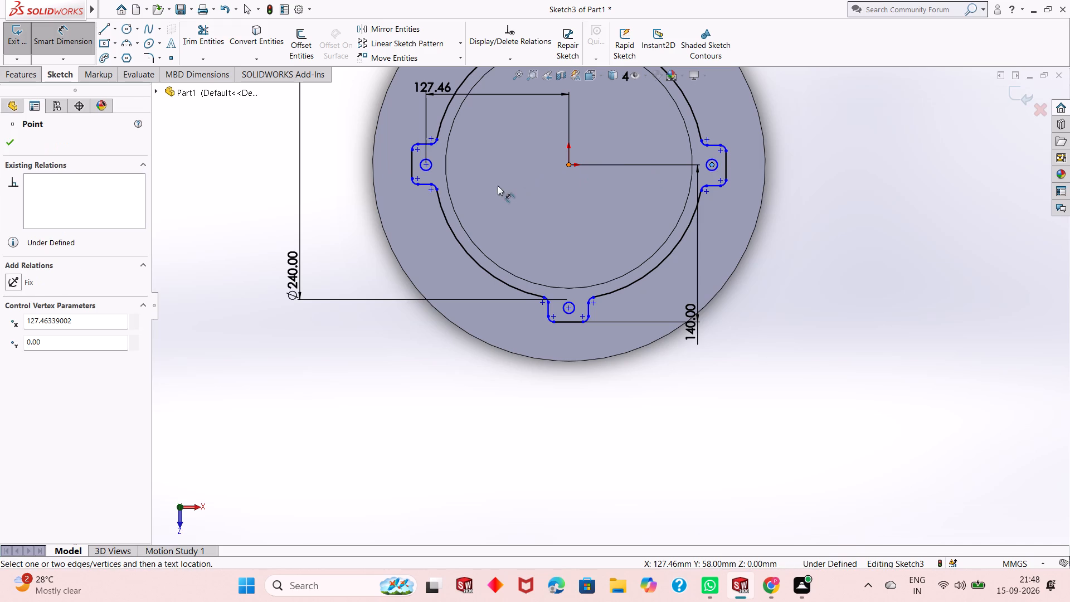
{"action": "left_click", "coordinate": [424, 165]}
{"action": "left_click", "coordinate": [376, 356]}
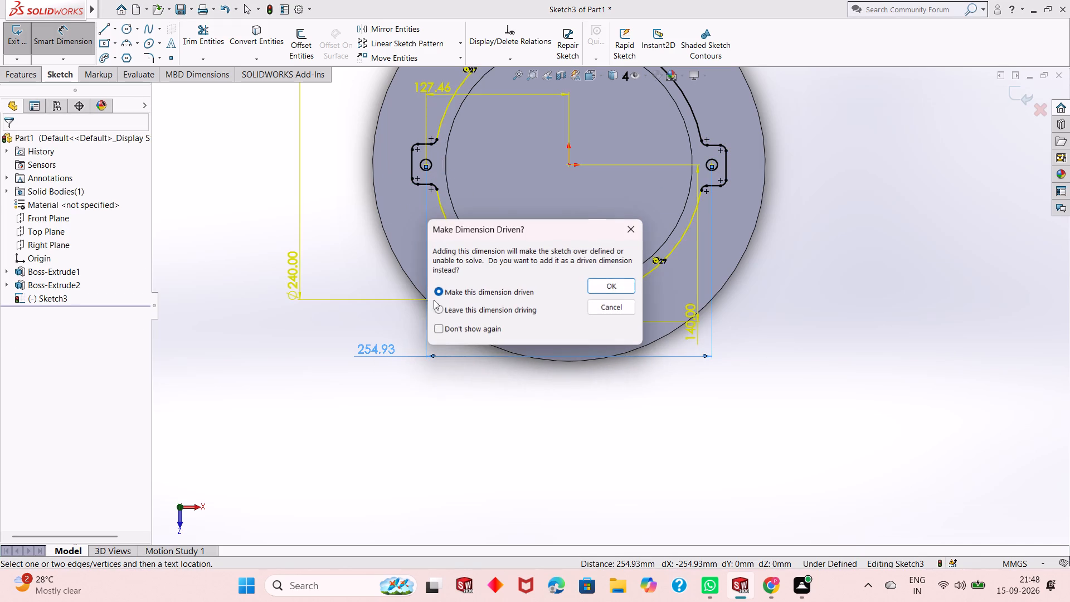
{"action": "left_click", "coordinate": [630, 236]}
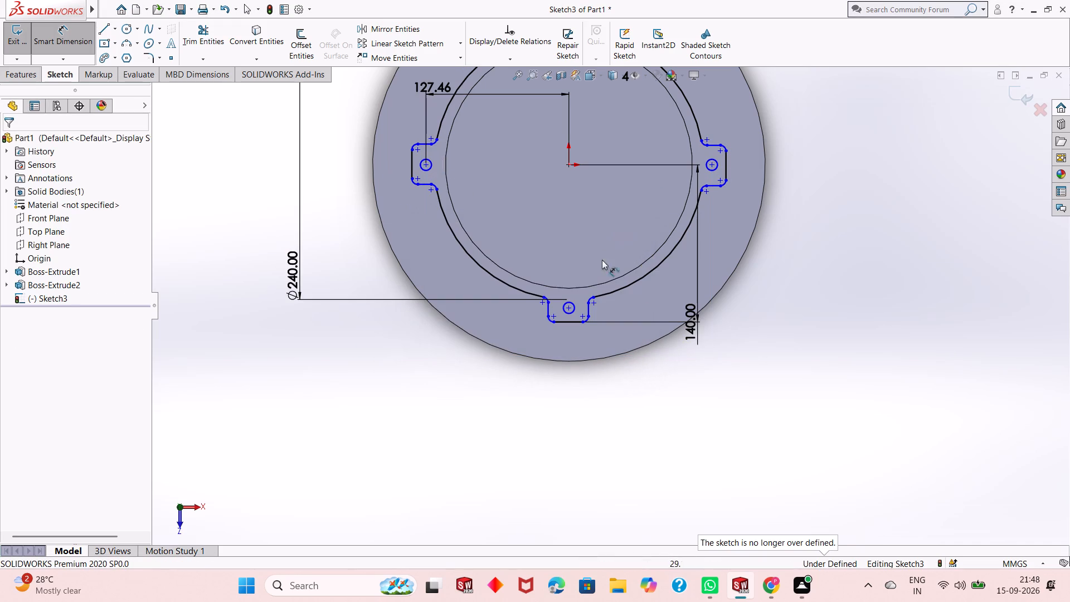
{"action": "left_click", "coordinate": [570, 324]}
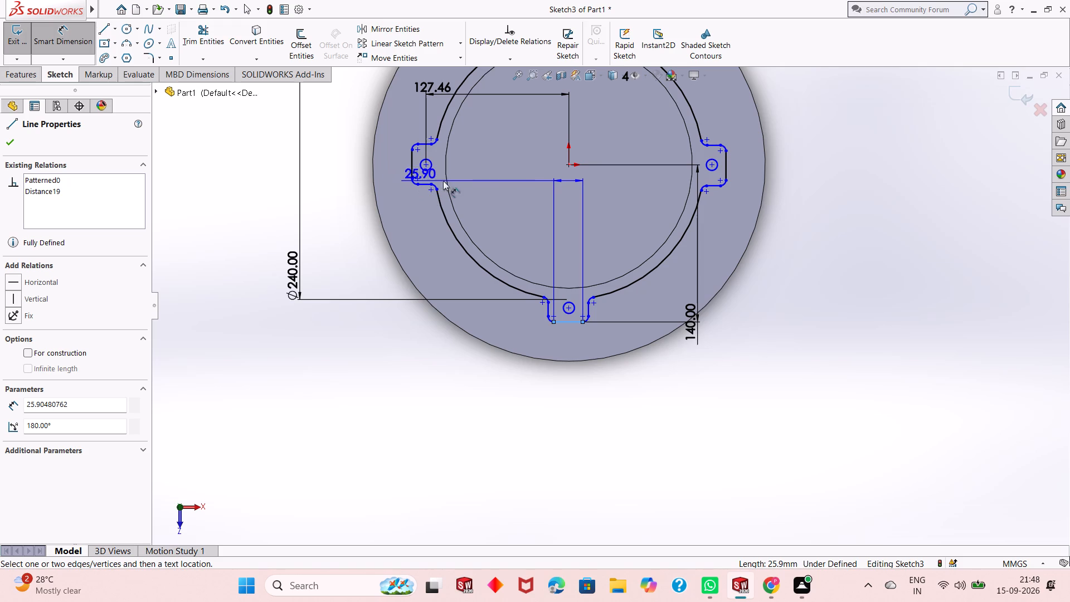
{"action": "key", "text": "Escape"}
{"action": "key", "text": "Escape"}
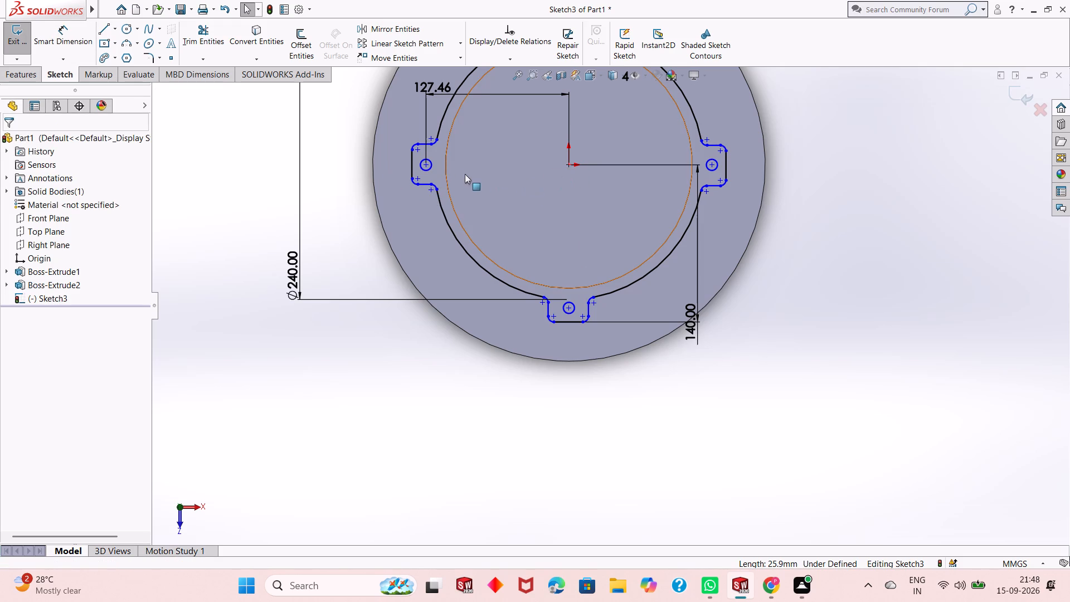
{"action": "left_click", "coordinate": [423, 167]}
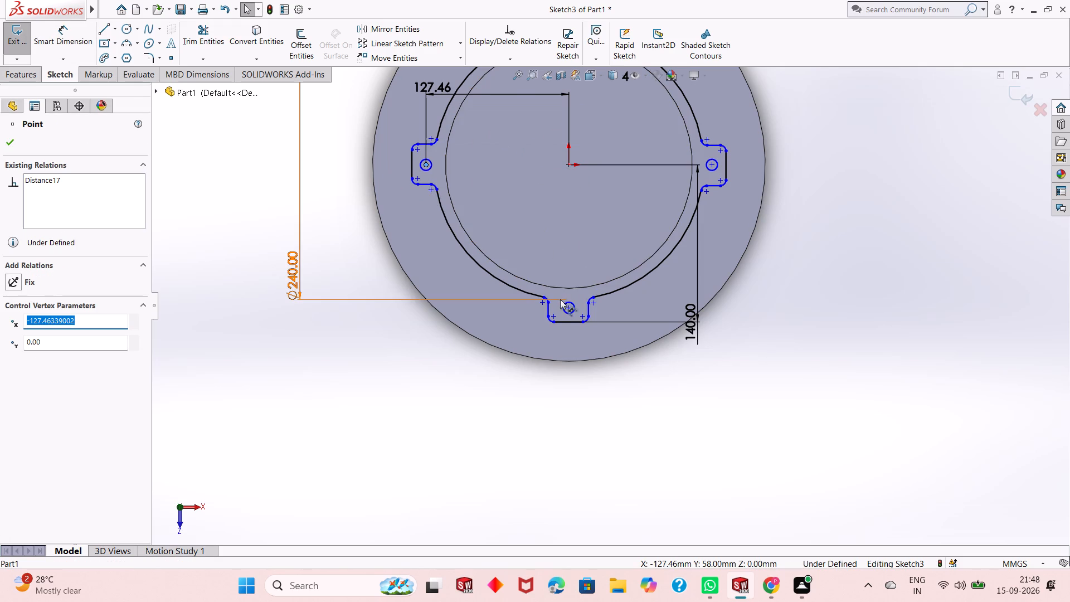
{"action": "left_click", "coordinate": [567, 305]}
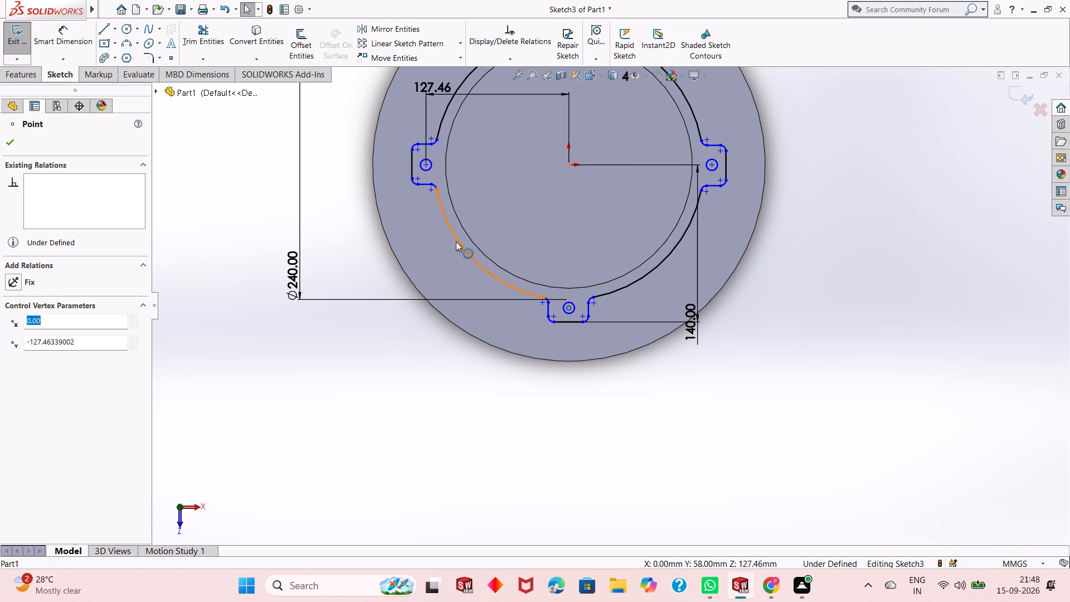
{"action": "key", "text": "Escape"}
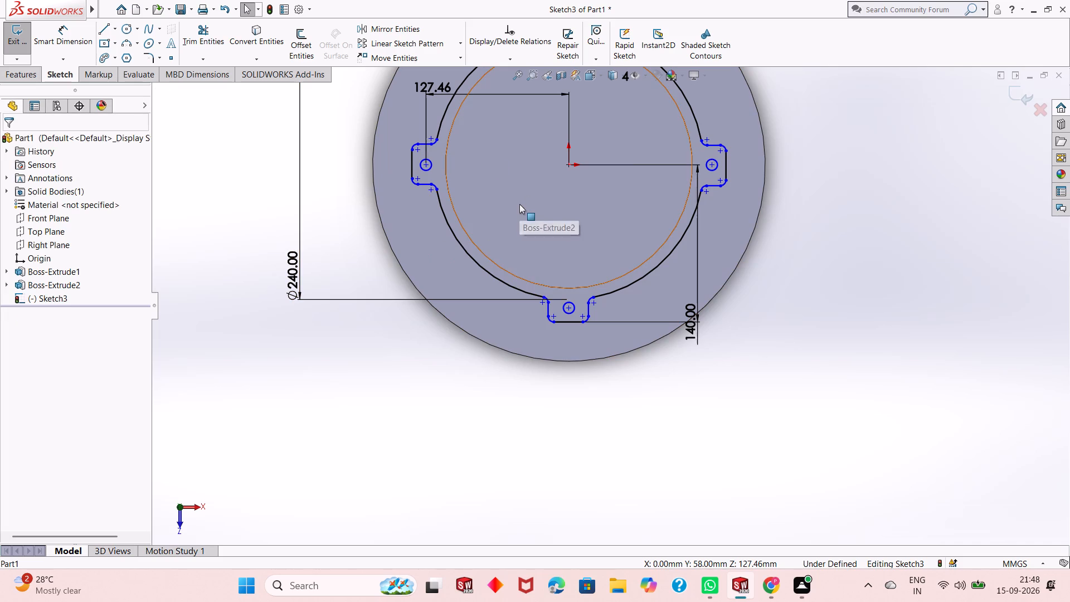
Dimension the horizontal distance between the left lug's and bottom lug's hole centres, keeping its current value.
{"action": "left_click", "coordinate": [59, 45]}
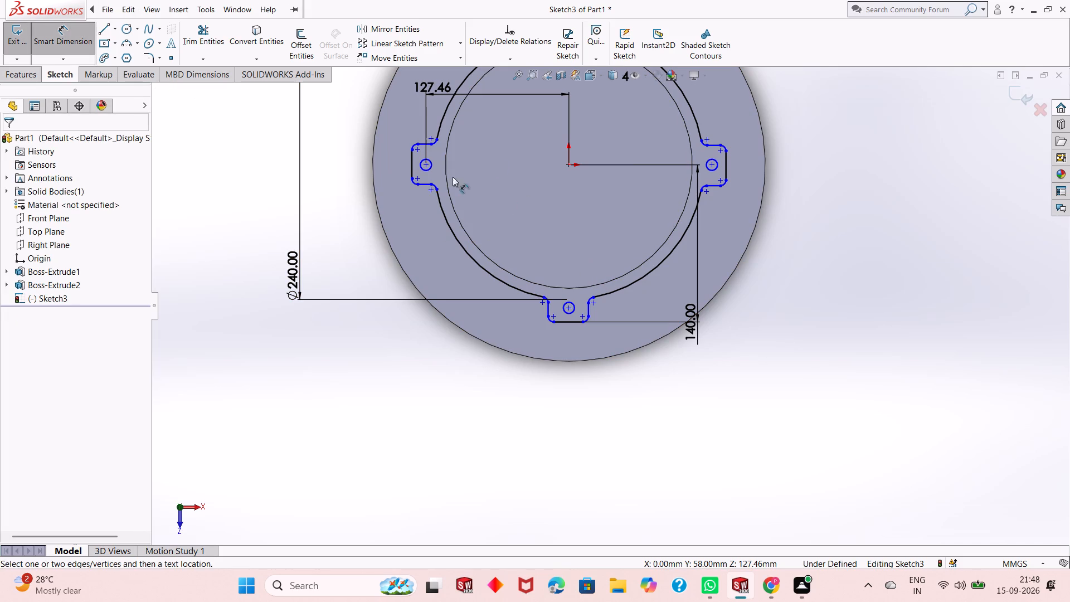
{"action": "left_click", "coordinate": [425, 166]}
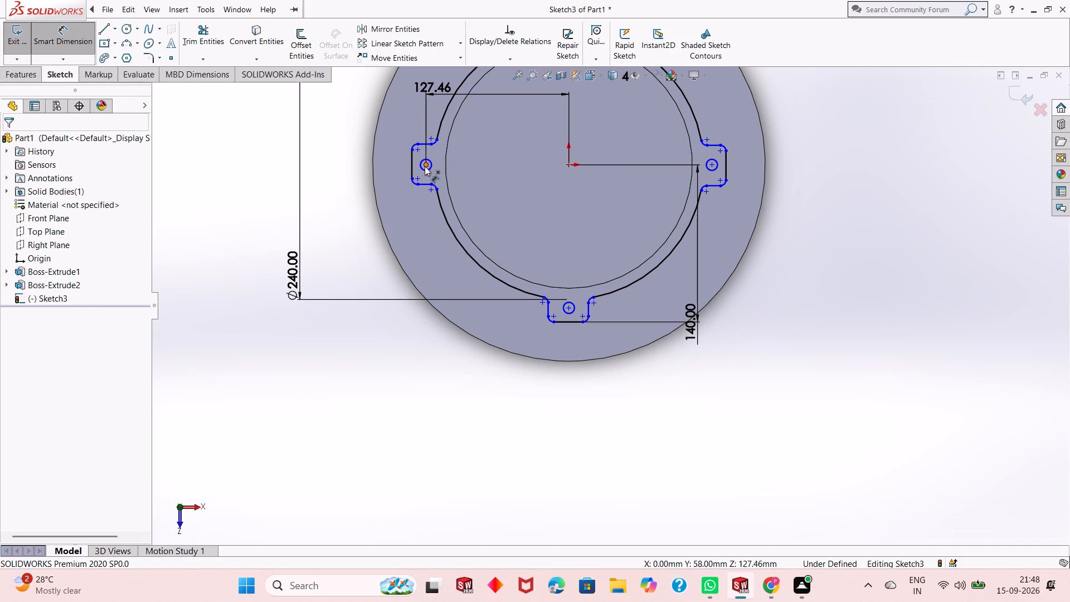
{"action": "left_click", "coordinate": [569, 309]}
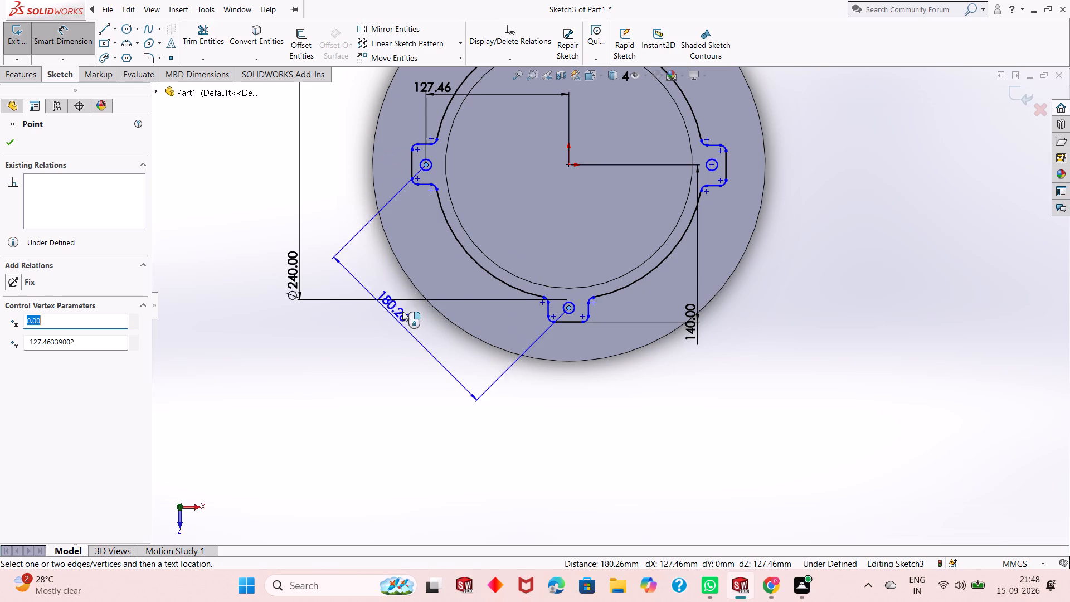
{"action": "left_click", "coordinate": [448, 424]}
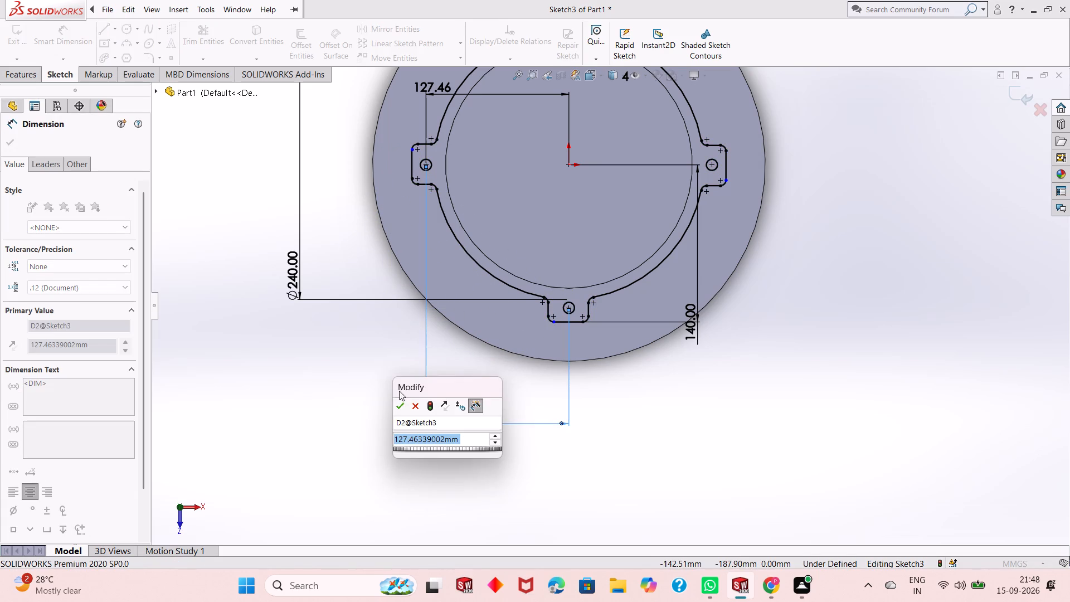
{"action": "left_click", "coordinate": [398, 401]}
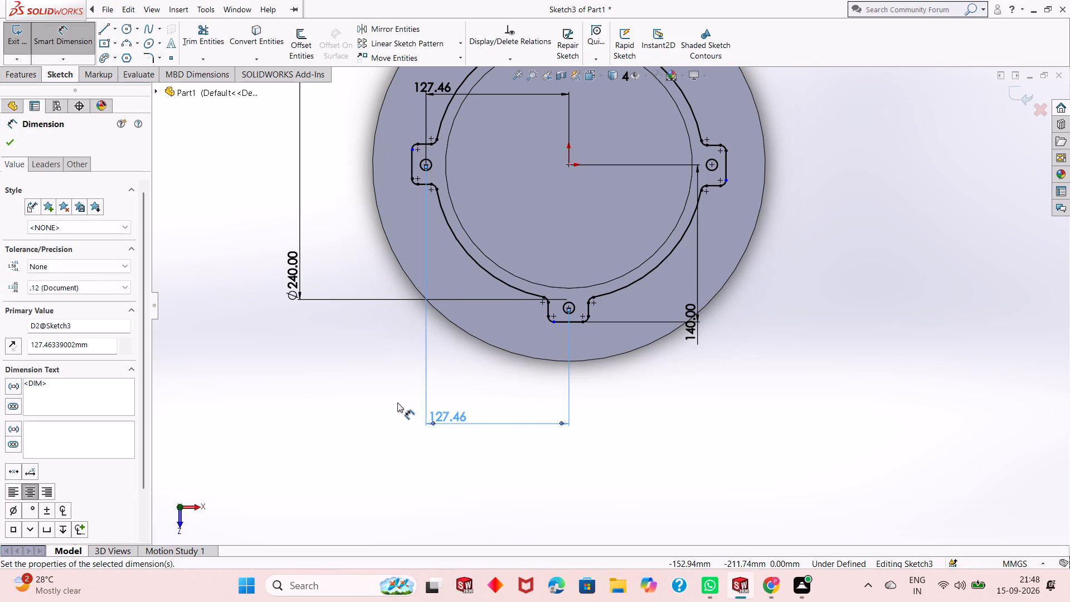
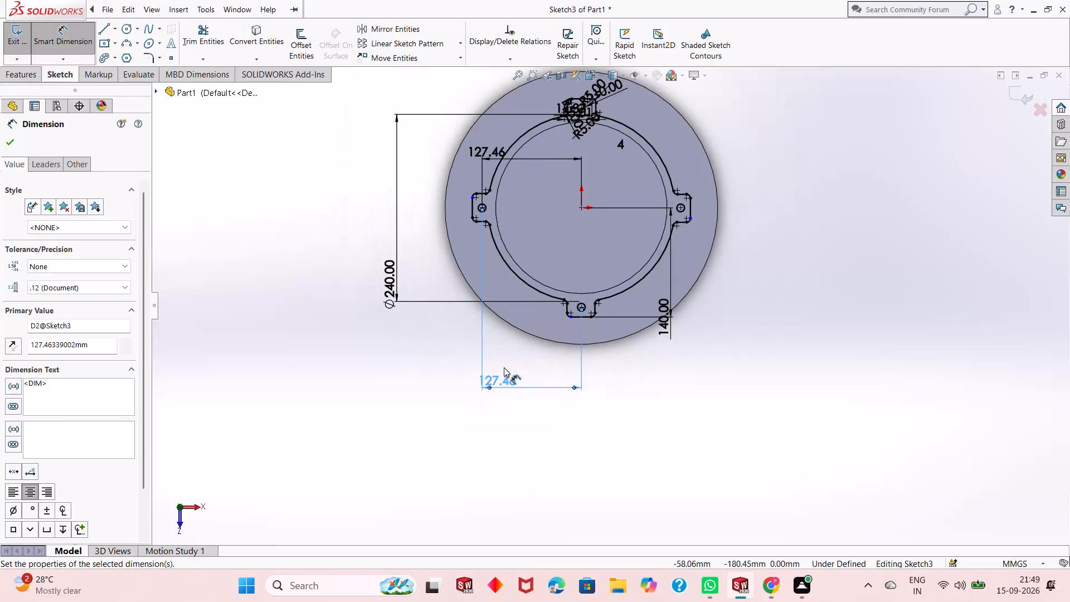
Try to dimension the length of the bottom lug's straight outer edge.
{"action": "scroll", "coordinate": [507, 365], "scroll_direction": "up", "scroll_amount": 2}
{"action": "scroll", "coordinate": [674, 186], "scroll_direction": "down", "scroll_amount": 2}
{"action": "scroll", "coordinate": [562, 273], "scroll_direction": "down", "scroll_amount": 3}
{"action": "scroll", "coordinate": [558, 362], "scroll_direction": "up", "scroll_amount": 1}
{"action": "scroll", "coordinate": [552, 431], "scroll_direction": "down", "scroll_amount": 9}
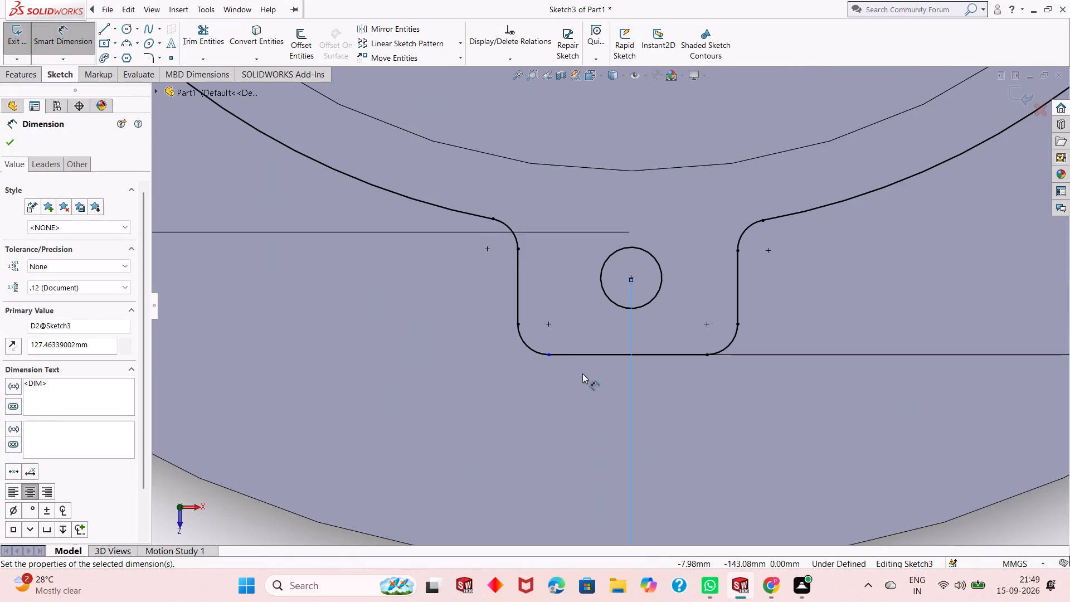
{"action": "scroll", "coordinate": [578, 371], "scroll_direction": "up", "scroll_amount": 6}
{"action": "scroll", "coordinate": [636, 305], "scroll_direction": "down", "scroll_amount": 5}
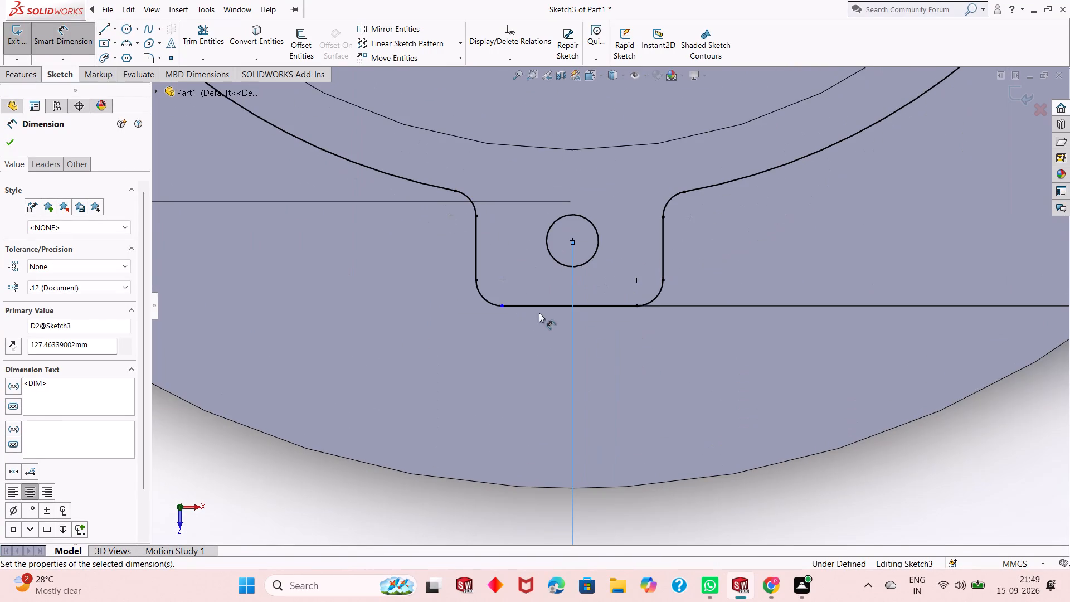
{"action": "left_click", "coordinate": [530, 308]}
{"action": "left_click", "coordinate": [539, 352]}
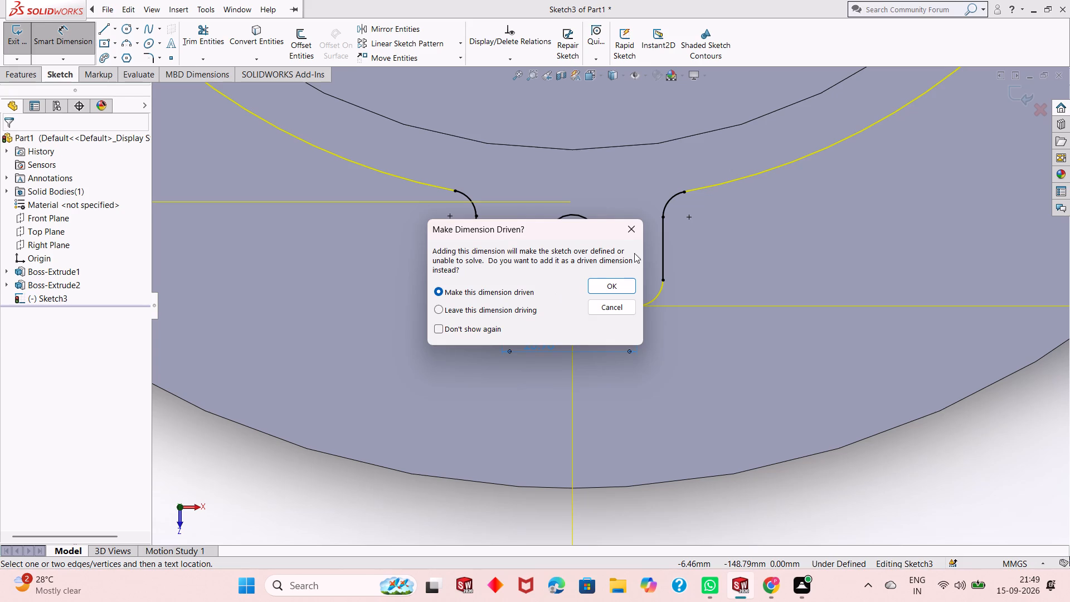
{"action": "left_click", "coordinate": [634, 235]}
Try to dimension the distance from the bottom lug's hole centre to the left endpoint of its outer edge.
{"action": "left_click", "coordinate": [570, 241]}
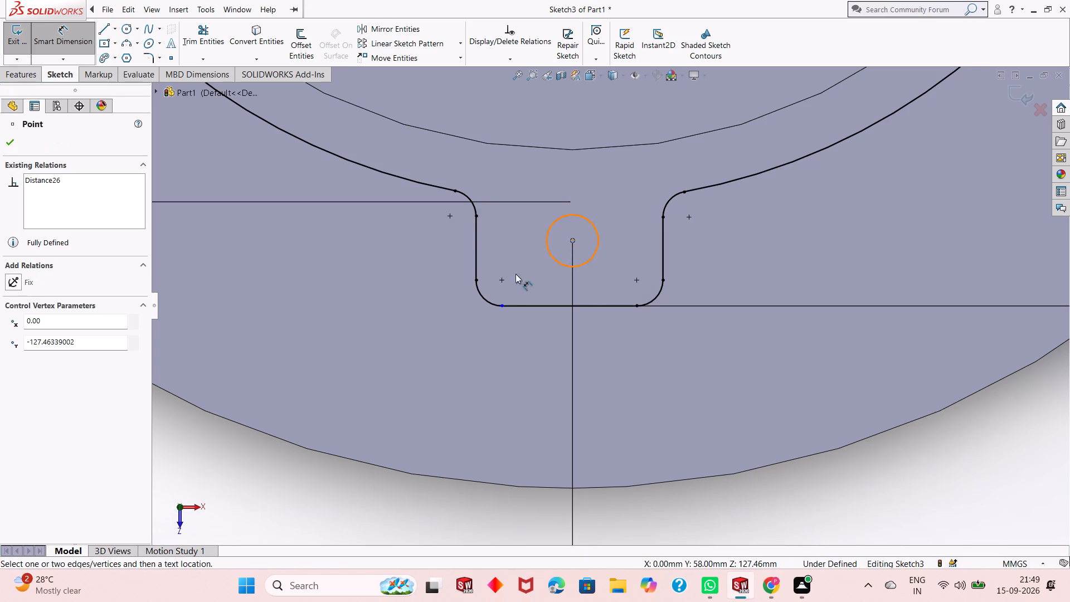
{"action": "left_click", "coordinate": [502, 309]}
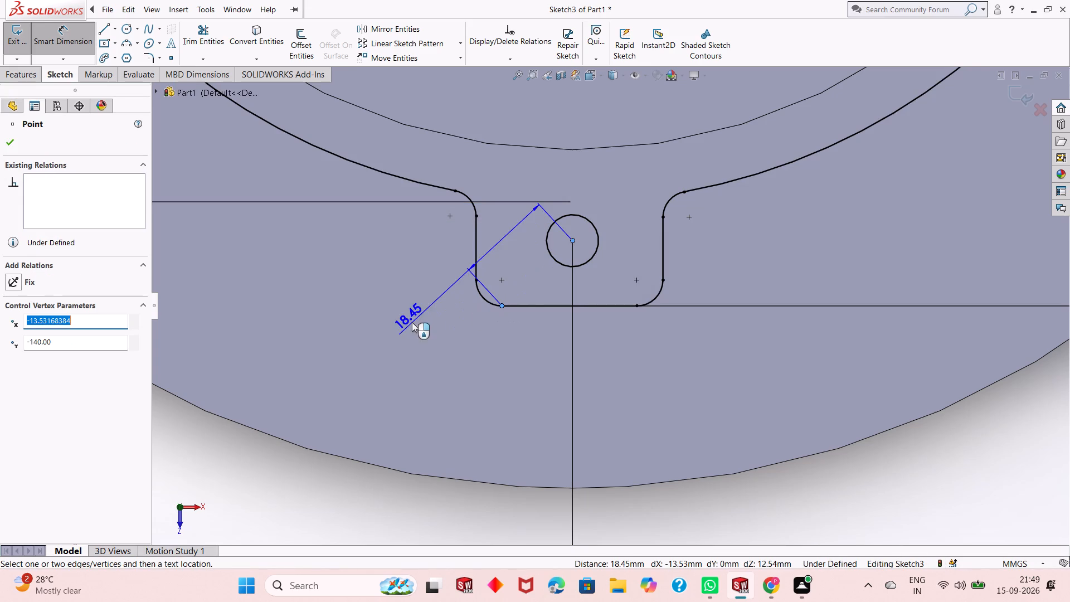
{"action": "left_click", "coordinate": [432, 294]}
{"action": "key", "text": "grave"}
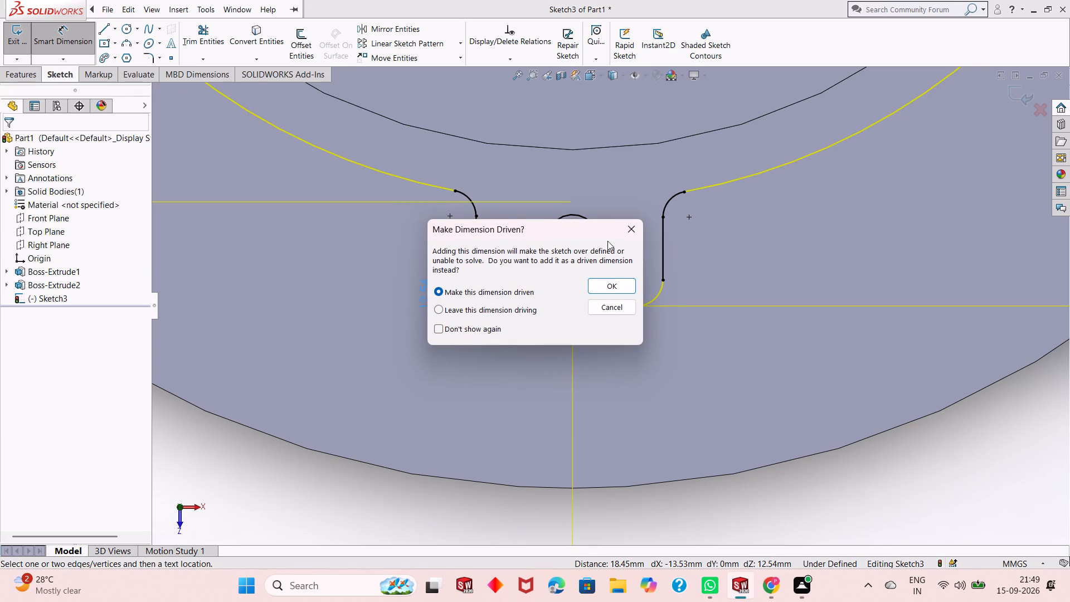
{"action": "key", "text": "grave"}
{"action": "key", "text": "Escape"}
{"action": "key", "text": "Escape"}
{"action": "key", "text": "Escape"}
Add a tangent relation between the bottom lug's lower-left corner arc and its straight outer edge.
{"action": "scroll", "coordinate": [537, 330], "scroll_direction": "down", "scroll_amount": 6}
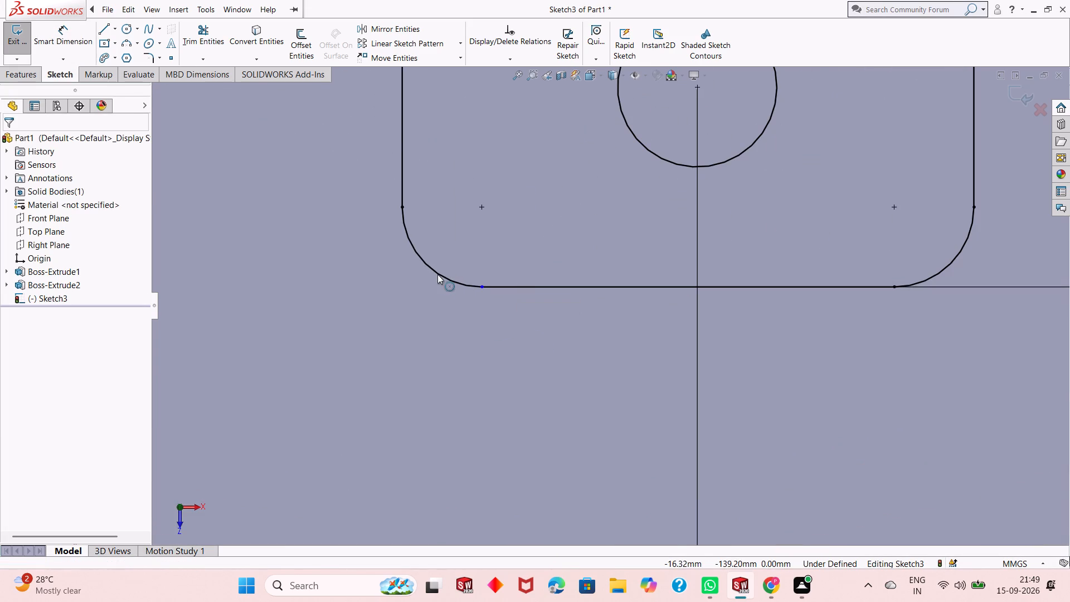
{"action": "left_click", "coordinate": [437, 274]}
{"action": "left_click", "coordinate": [525, 287], "text": "ctrl"}
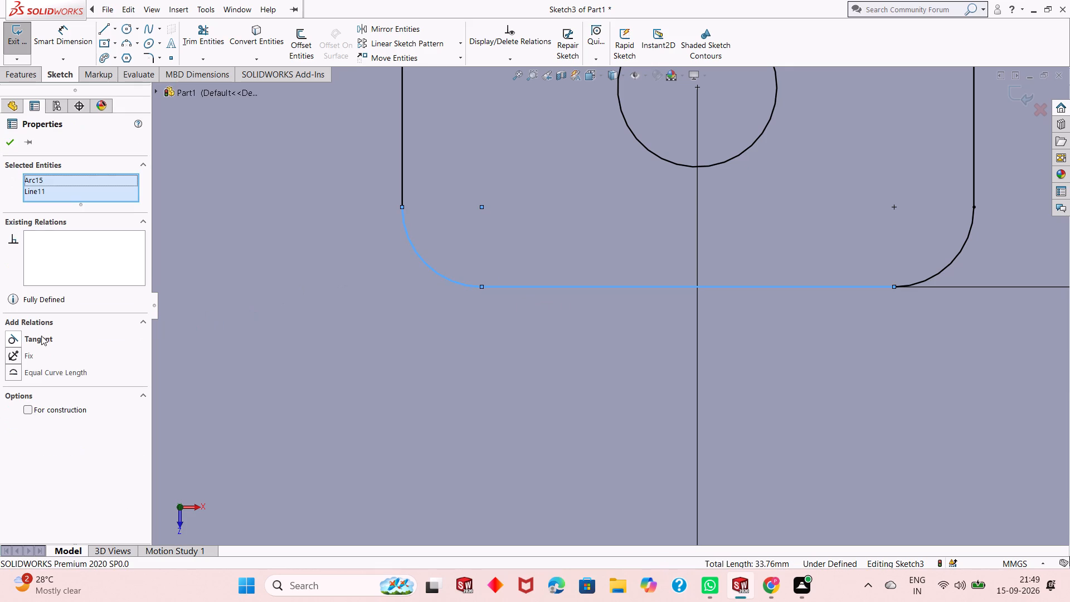
{"action": "left_click", "coordinate": [38, 338]}
{"action": "left_click", "coordinate": [11, 147]}
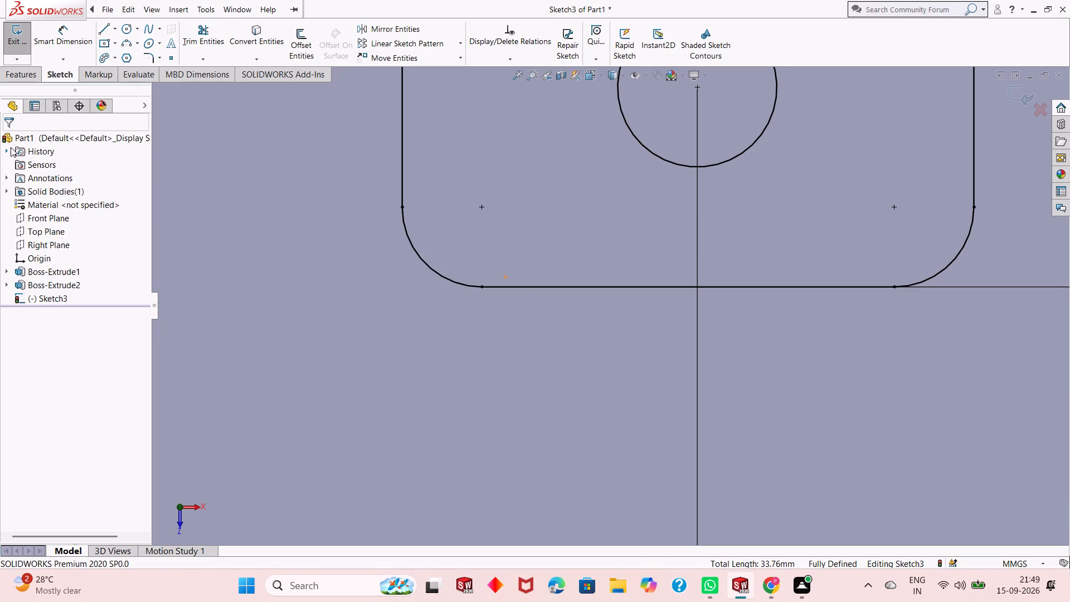
{"action": "key", "text": "Escape"}
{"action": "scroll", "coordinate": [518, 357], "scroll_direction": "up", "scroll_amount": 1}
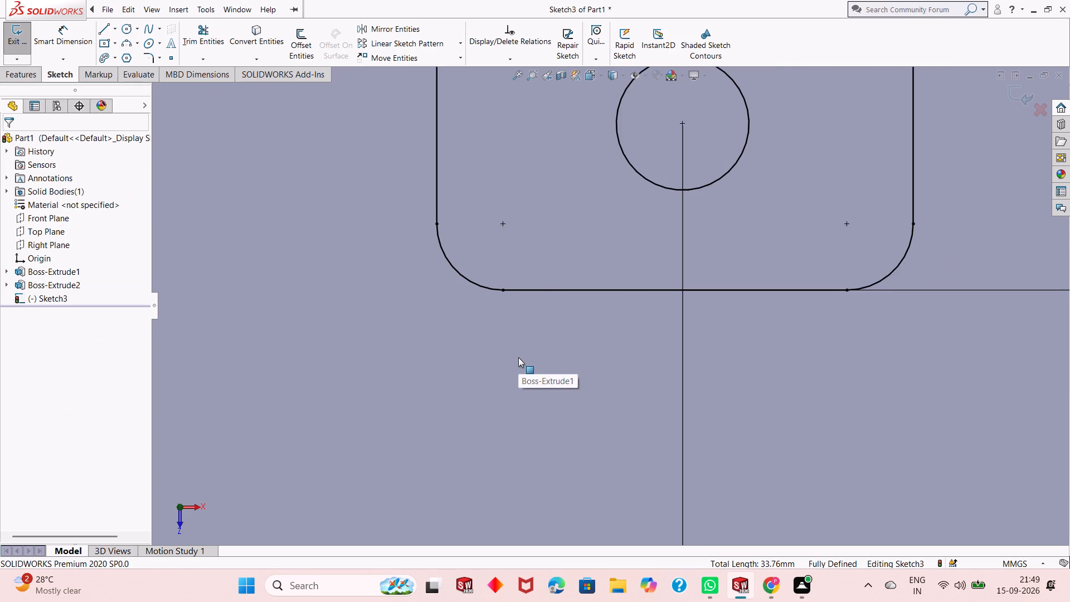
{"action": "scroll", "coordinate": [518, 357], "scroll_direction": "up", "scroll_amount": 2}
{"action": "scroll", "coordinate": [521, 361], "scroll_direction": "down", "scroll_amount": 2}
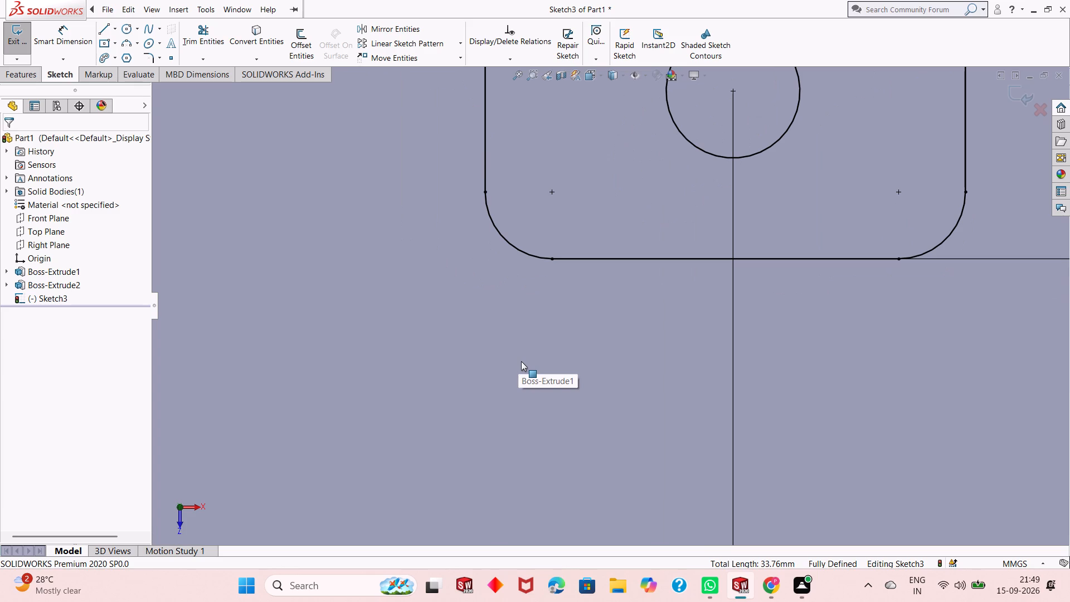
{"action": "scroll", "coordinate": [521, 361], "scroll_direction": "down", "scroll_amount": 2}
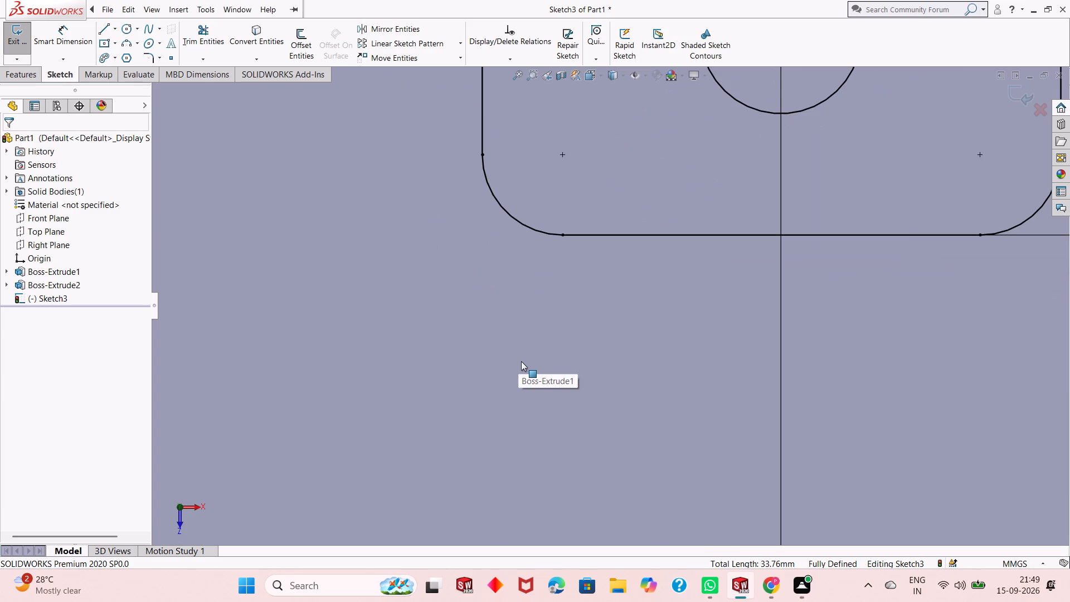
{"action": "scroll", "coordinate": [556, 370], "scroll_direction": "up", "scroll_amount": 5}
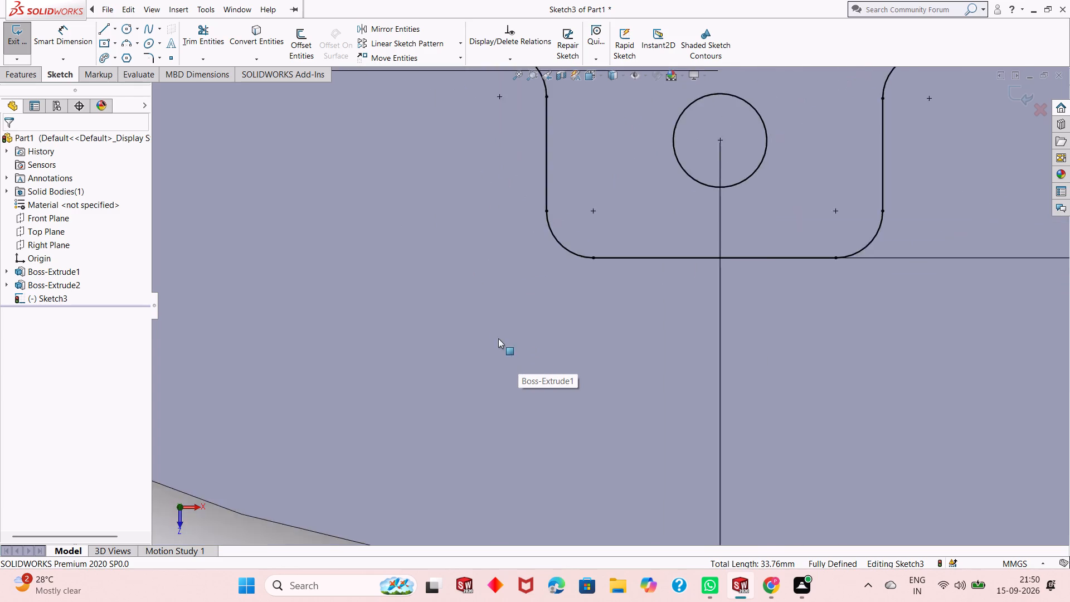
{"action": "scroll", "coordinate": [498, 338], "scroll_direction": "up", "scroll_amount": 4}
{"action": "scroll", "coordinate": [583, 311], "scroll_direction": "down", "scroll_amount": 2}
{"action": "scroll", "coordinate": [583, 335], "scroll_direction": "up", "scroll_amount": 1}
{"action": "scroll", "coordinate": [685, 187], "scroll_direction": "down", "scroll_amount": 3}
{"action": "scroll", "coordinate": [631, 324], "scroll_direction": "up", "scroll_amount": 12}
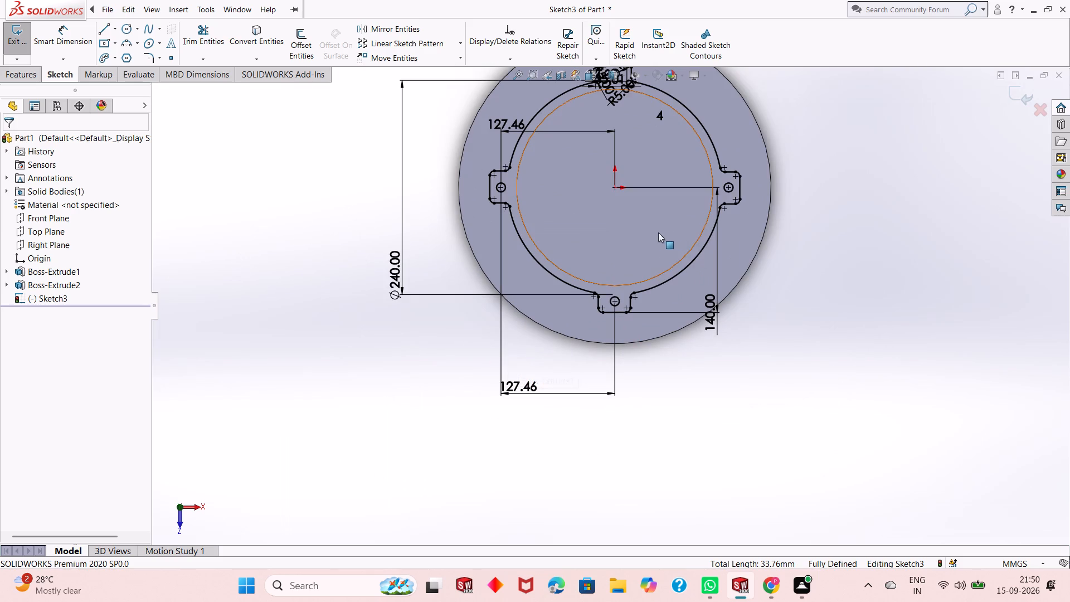
Extrude the four-lugged circular profile as a blind boss with a depth of 8 mm.
{"action": "left_click", "coordinate": [23, 71]}
{"action": "left_click", "coordinate": [23, 43]}
{"action": "middle_click_drag", "start_coordinate": [582, 288], "coordinate": [588, 264]}
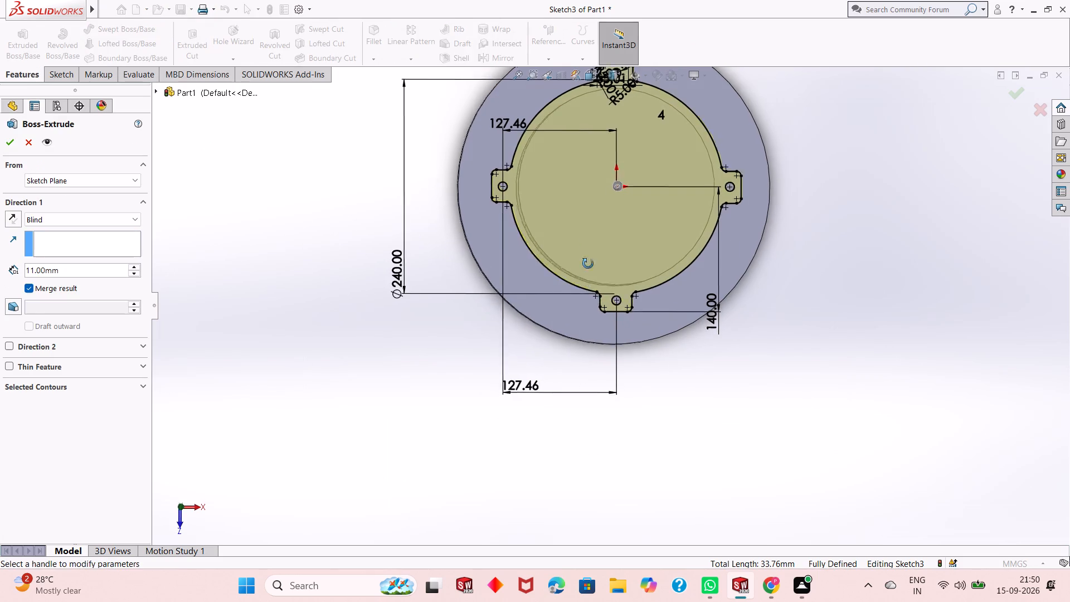
{"action": "middle_click_drag", "start_coordinate": [588, 264], "coordinate": [602, 125]}
{"action": "scroll", "coordinate": [602, 120], "scroll_direction": "down", "scroll_amount": 2}
{"action": "scroll", "coordinate": [582, 129], "scroll_direction": "up", "scroll_amount": 3}
{"action": "scroll", "coordinate": [673, 149], "scroll_direction": "down", "scroll_amount": 3}
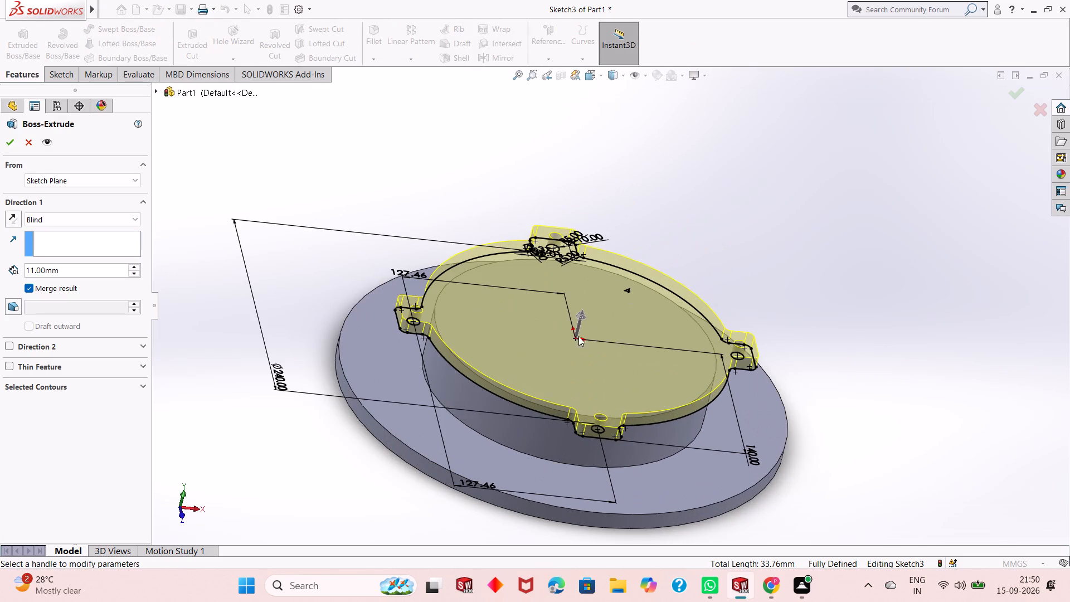
{"action": "left_click", "coordinate": [83, 266]}
{"action": "left_click", "coordinate": [83, 266]}
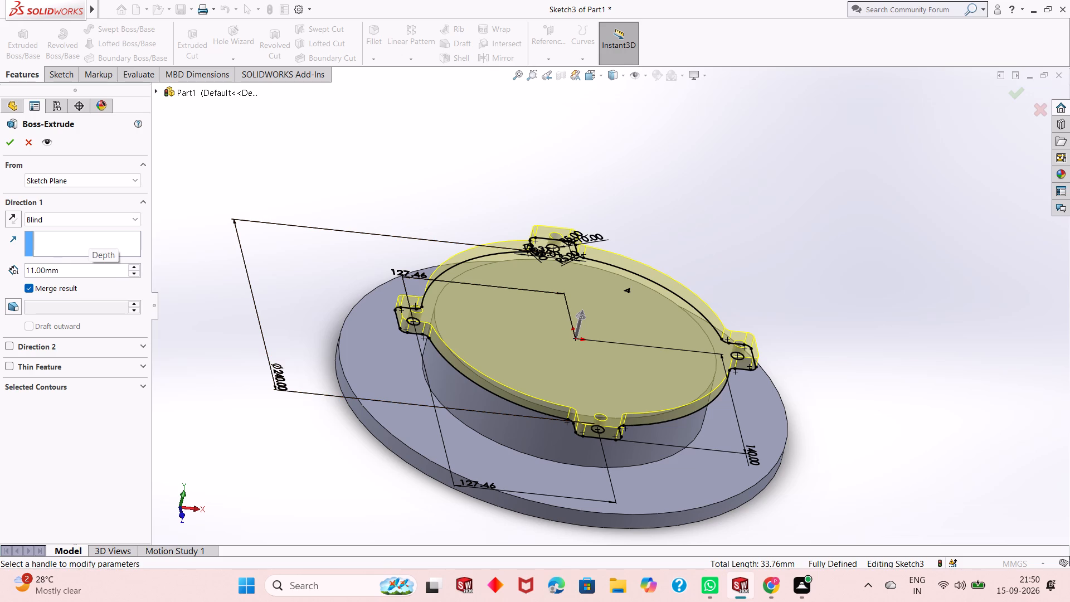
{"action": "double_click", "coordinate": [83, 266]}
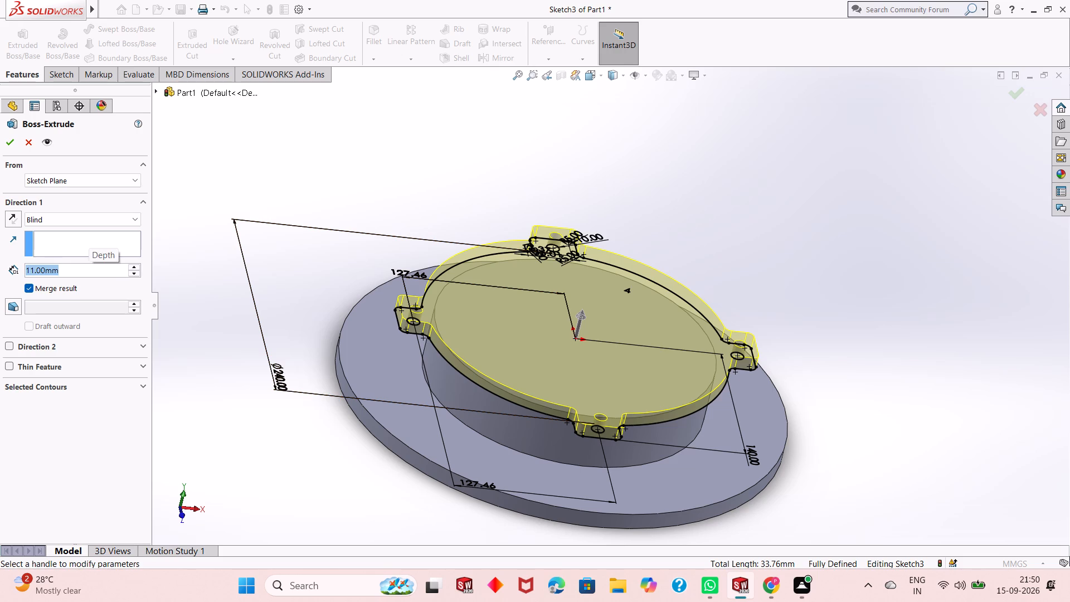
{"action": "key", "text": "8"}
{"action": "key", "text": "Return"}
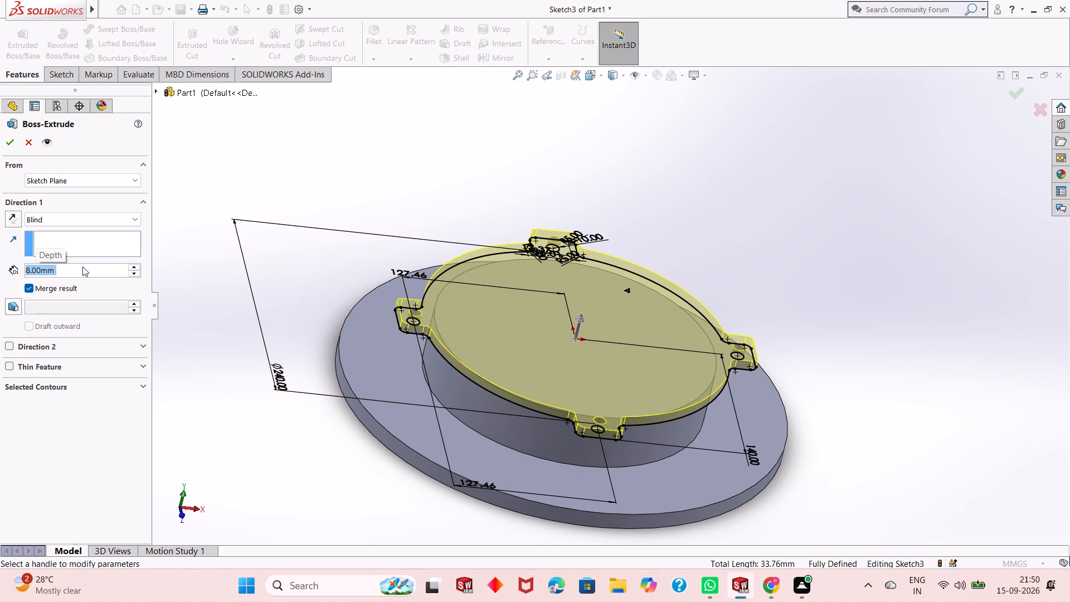
{"action": "left_click", "coordinate": [4, 145]}
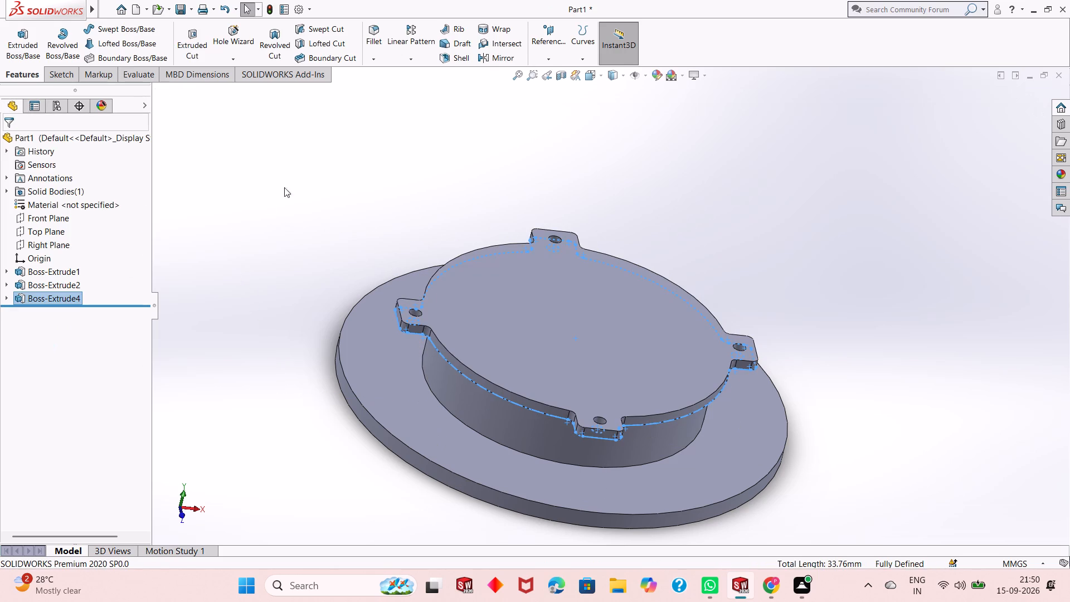
{"action": "left_click", "coordinate": [361, 188]}
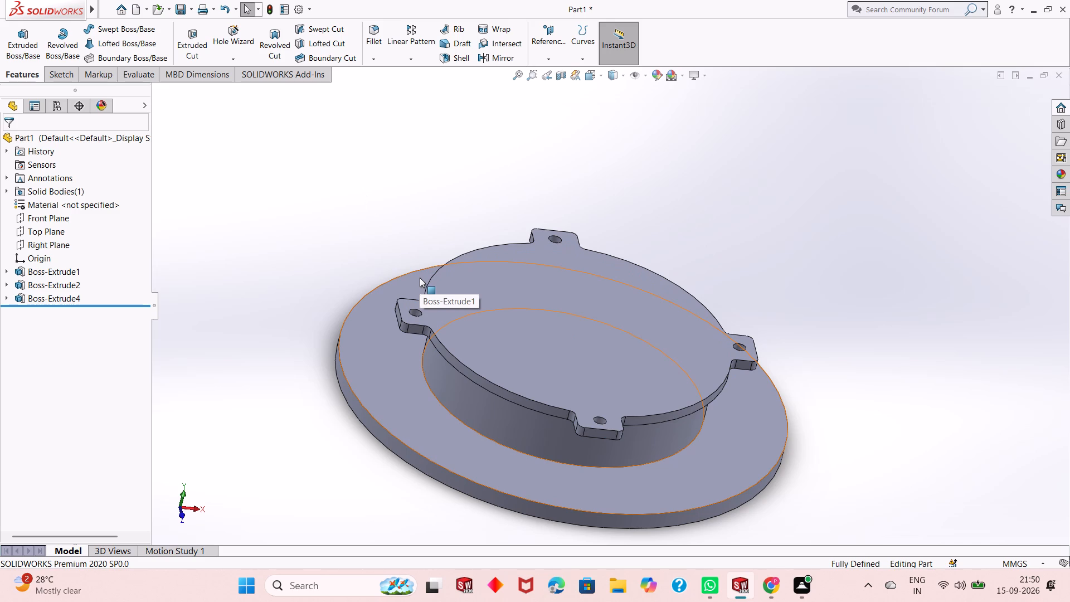
Examine the extruded lugged plate and its four holes on the stepped part from an angled view.
{"action": "scroll", "coordinate": [449, 285], "scroll_direction": "down", "scroll_amount": 1}
{"action": "scroll", "coordinate": [449, 286], "scroll_direction": "up", "scroll_amount": 1}
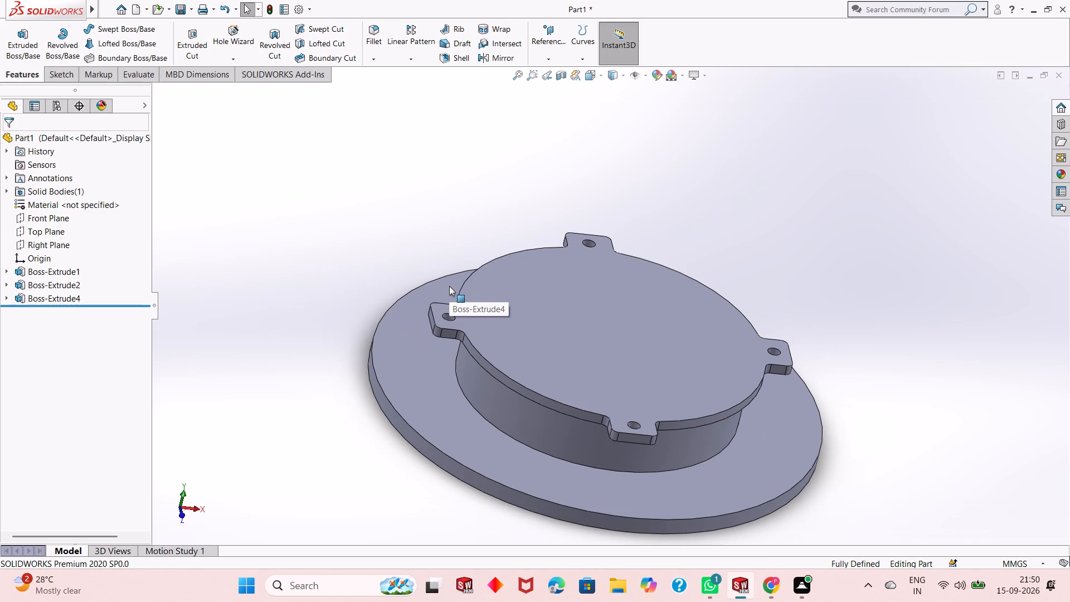
{"action": "scroll", "coordinate": [449, 286], "scroll_direction": "up", "scroll_amount": 2}
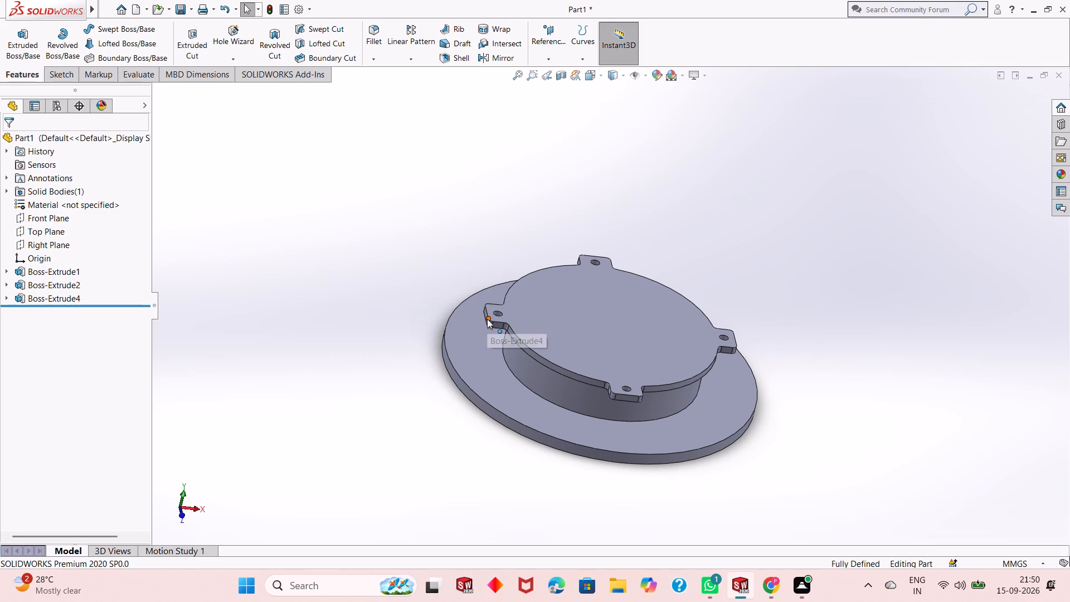
{"action": "scroll", "coordinate": [485, 325], "scroll_direction": "down", "scroll_amount": 3}
{"action": "scroll", "coordinate": [479, 324], "scroll_direction": "up", "scroll_amount": 5}
{"action": "scroll", "coordinate": [717, 302], "scroll_direction": "down", "scroll_amount": 3}
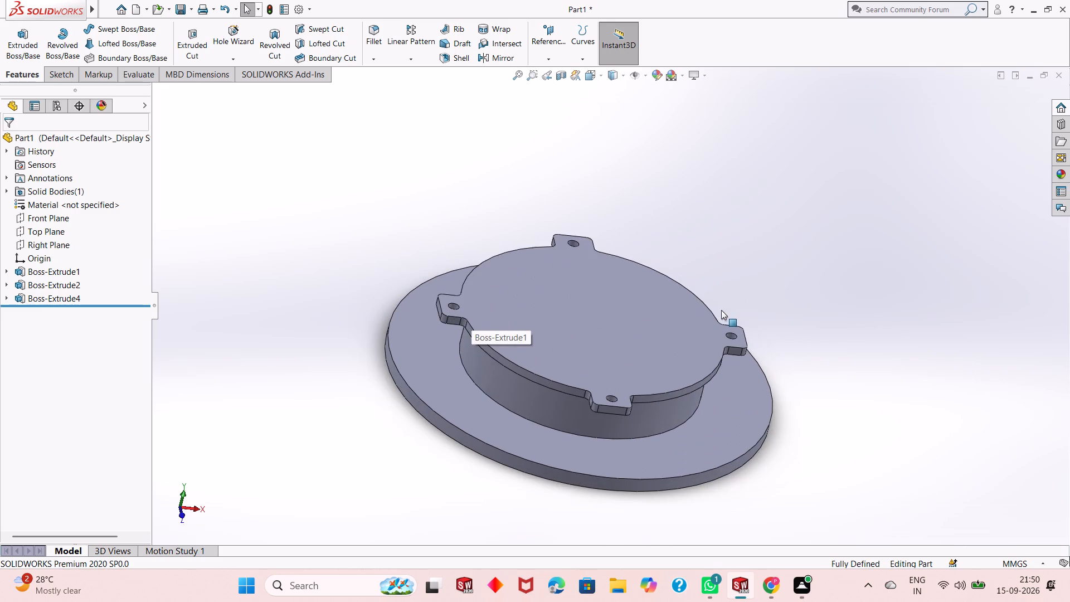
{"action": "scroll", "coordinate": [583, 334], "scroll_direction": "up", "scroll_amount": 1}
{"action": "scroll", "coordinate": [777, 332], "scroll_direction": "down", "scroll_amount": 2}
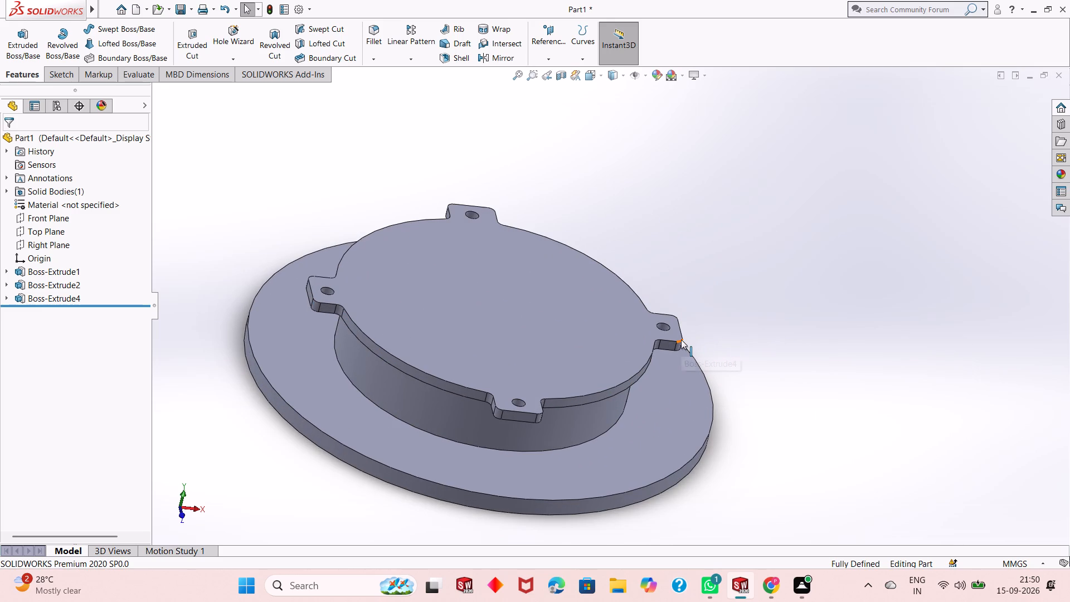
{"action": "scroll", "coordinate": [533, 349], "scroll_direction": "down", "scroll_amount": 1}
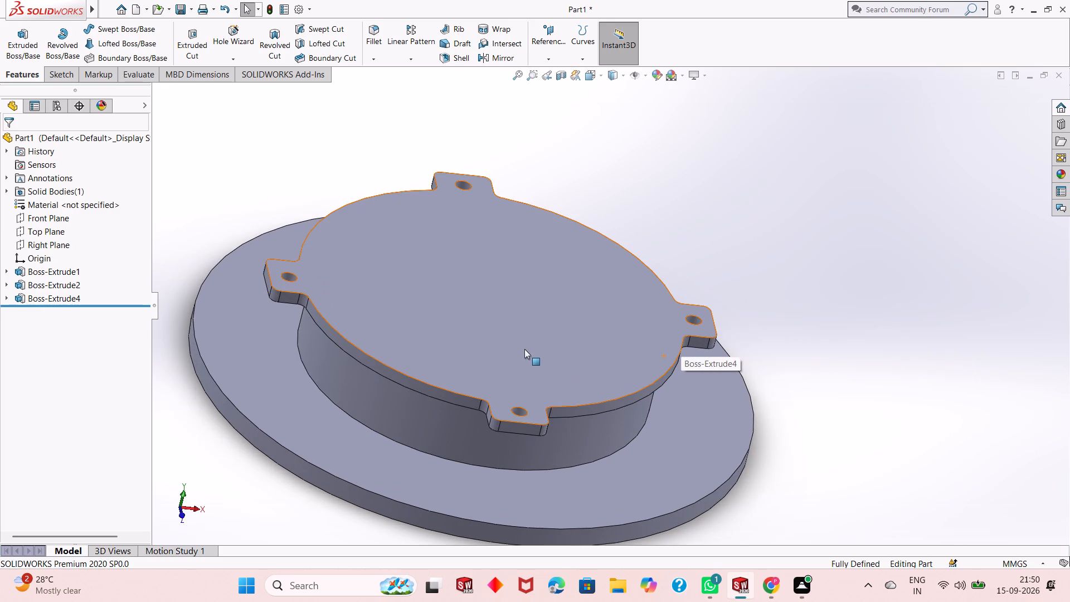
{"action": "middle_click_drag", "start_coordinate": [524, 349], "coordinate": [518, 378]}
{"action": "scroll", "coordinate": [522, 362], "scroll_direction": "down", "scroll_amount": 1}
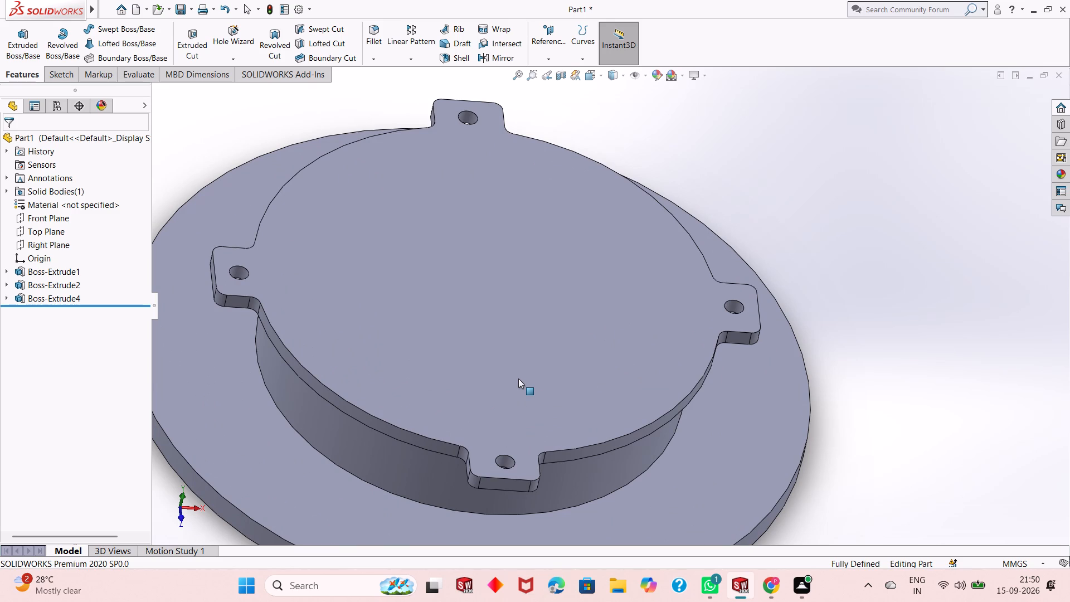
{"action": "scroll", "coordinate": [518, 382], "scroll_direction": "down", "scroll_amount": 1}
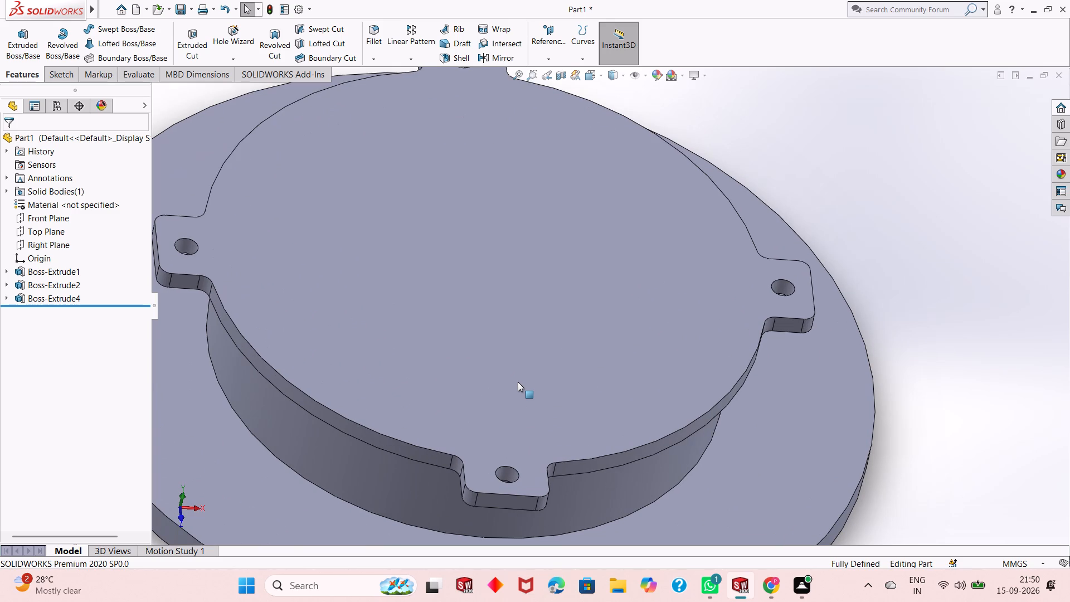
{"action": "scroll", "coordinate": [518, 382], "scroll_direction": "up", "scroll_amount": 1}
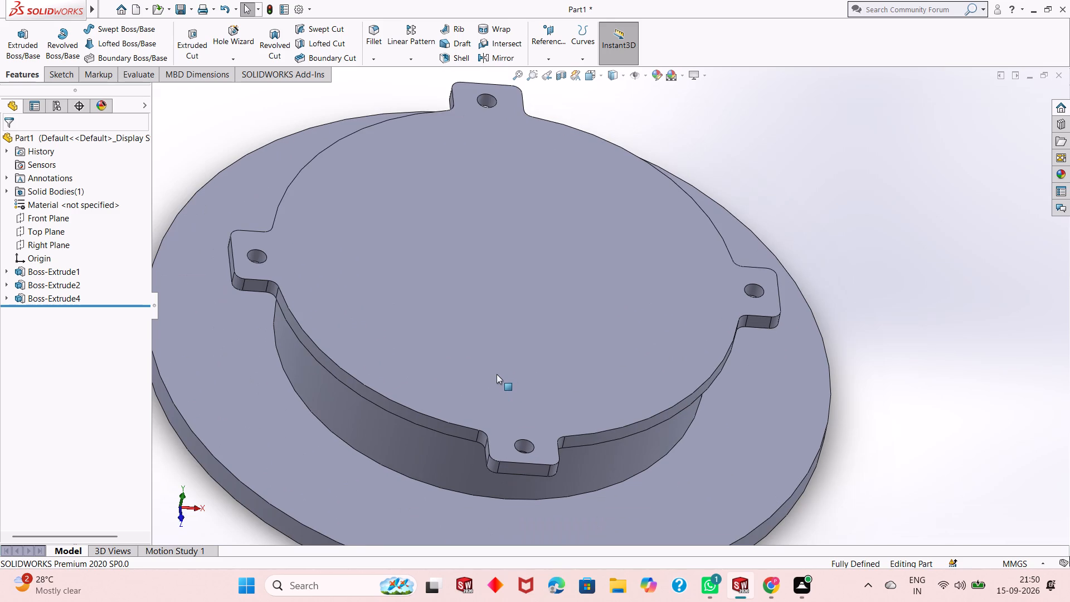
{"action": "scroll", "coordinate": [497, 374], "scroll_direction": "up", "scroll_amount": 1}
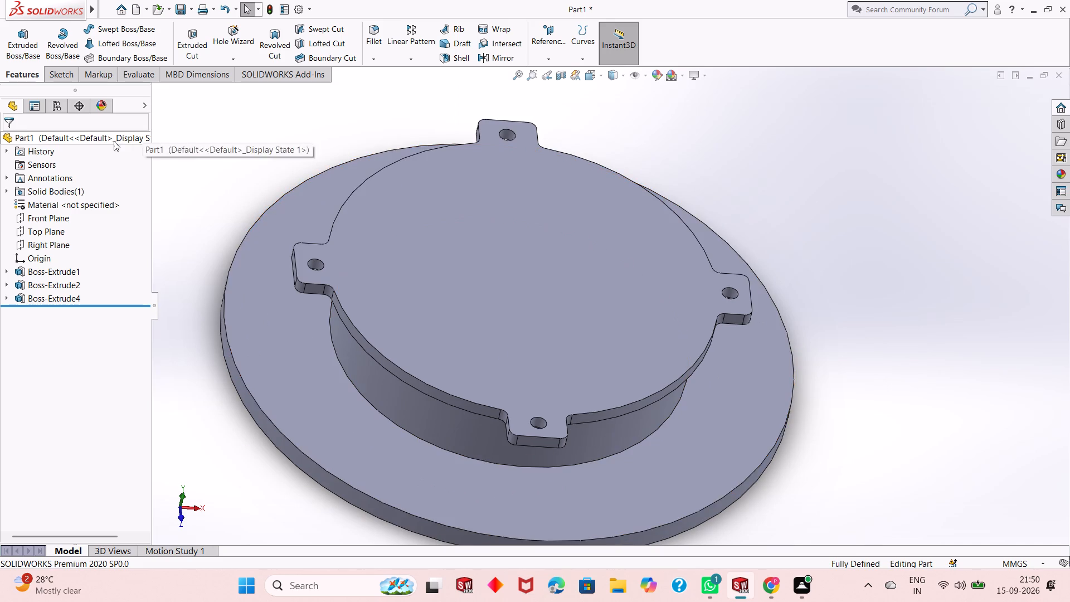
Start a sketch on the lugged plate's top face and draw a circle centred on the origin inside its outline.
{"action": "left_click", "coordinate": [461, 225]}
{"action": "left_click", "coordinate": [508, 192]}
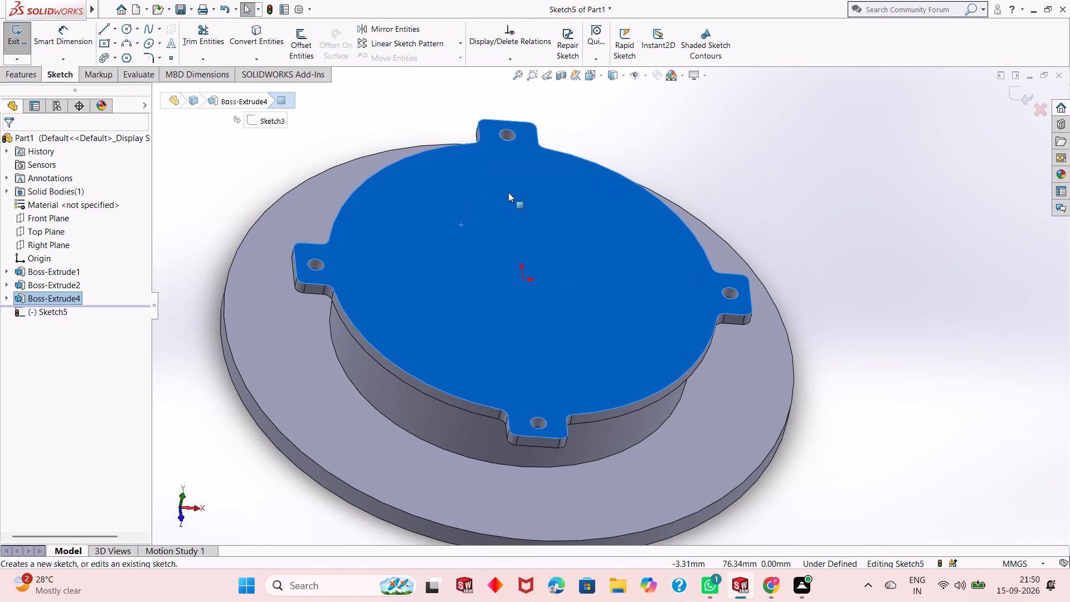
{"action": "key", "text": "ctrl+8"}
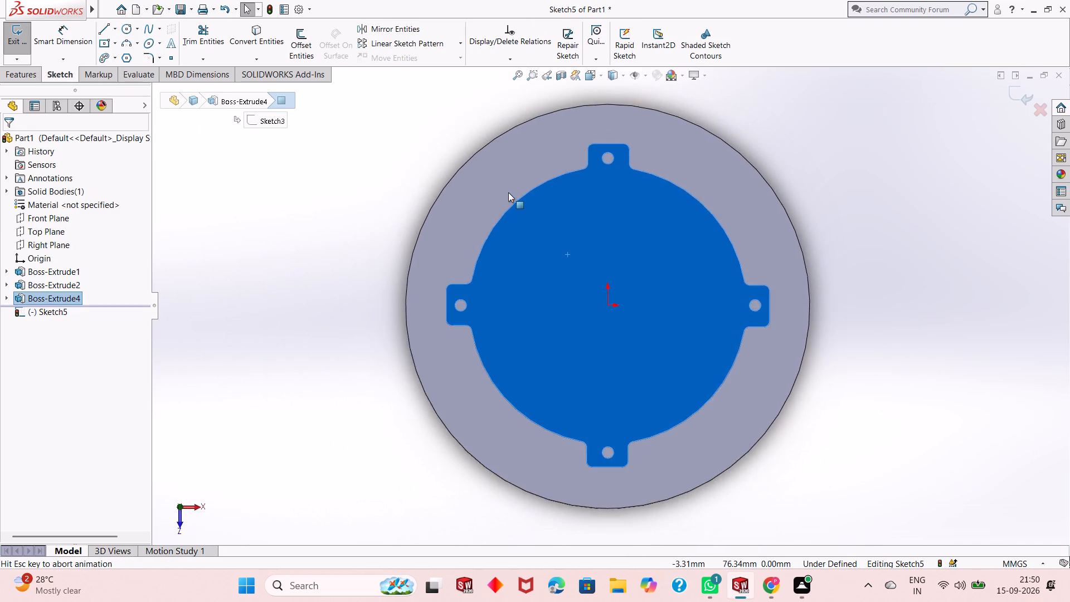
{"action": "key", "text": "Escape"}
{"action": "left_click", "coordinate": [128, 30]}
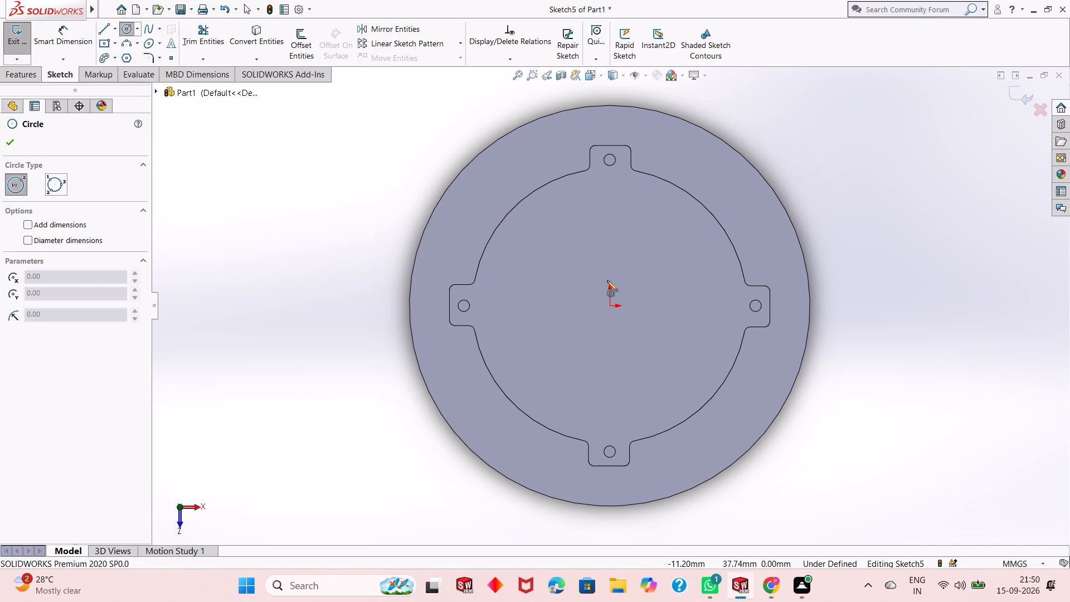
{"action": "left_click", "coordinate": [609, 308]}
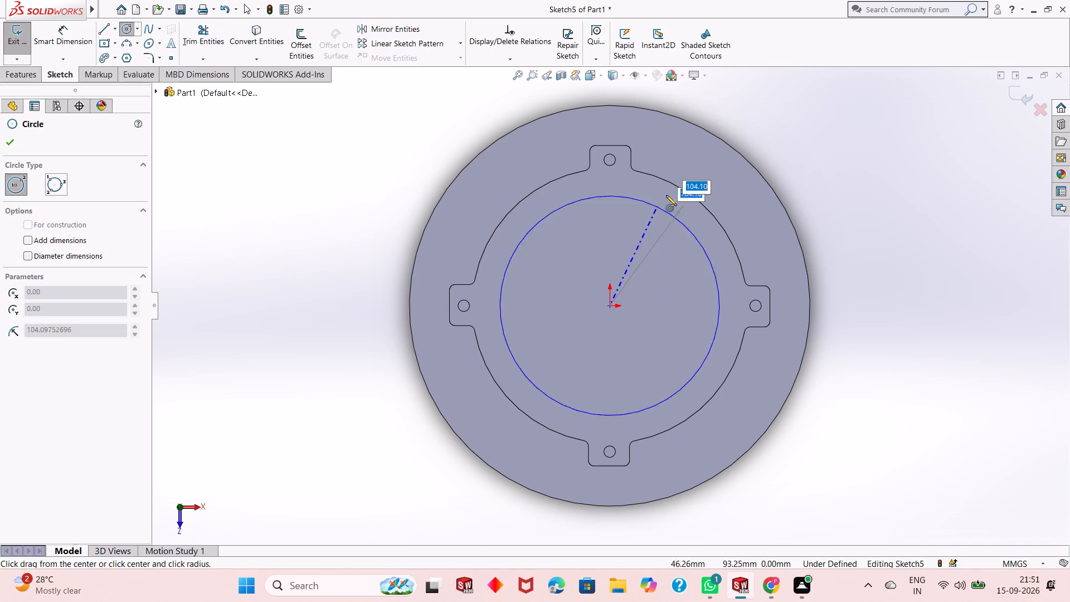
{"action": "left_click", "coordinate": [652, 224]}
{"action": "right_click", "coordinate": [652, 224]}
{"action": "left_click", "coordinate": [707, 239]}
{"action": "scroll", "coordinate": [488, 246], "scroll_direction": "up", "scroll_amount": 2}
{"action": "scroll", "coordinate": [848, 354], "scroll_direction": "down", "scroll_amount": 4}
{"action": "scroll", "coordinate": [597, 329], "scroll_direction": "up", "scroll_amount": 2}
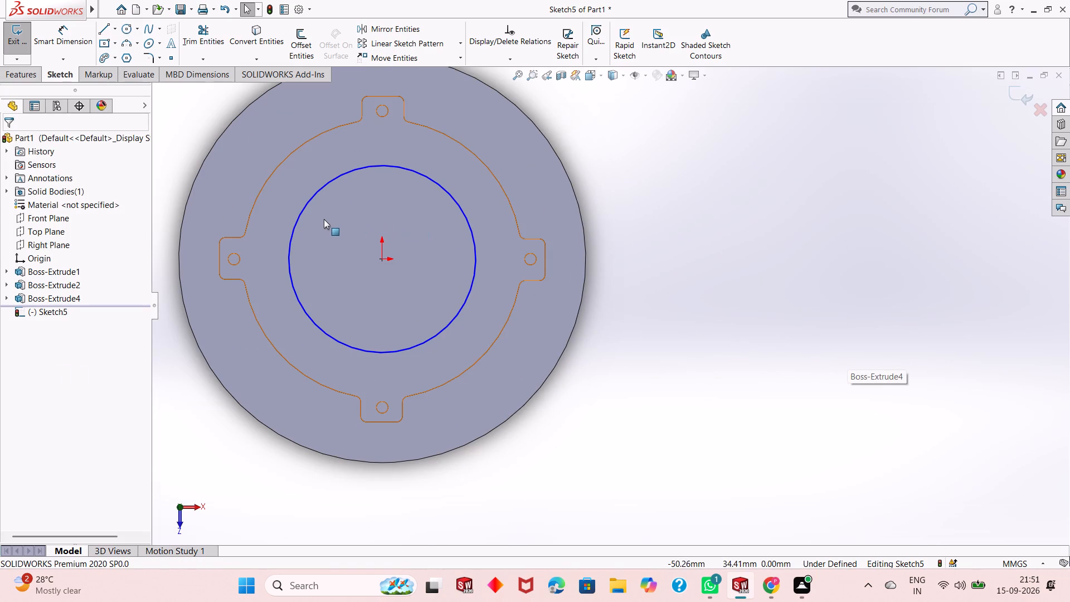
Dimension the circle on the lugged plate's top face to a diameter of 220 mm.
{"action": "scroll", "coordinate": [377, 231], "scroll_direction": "down", "scroll_amount": 1}
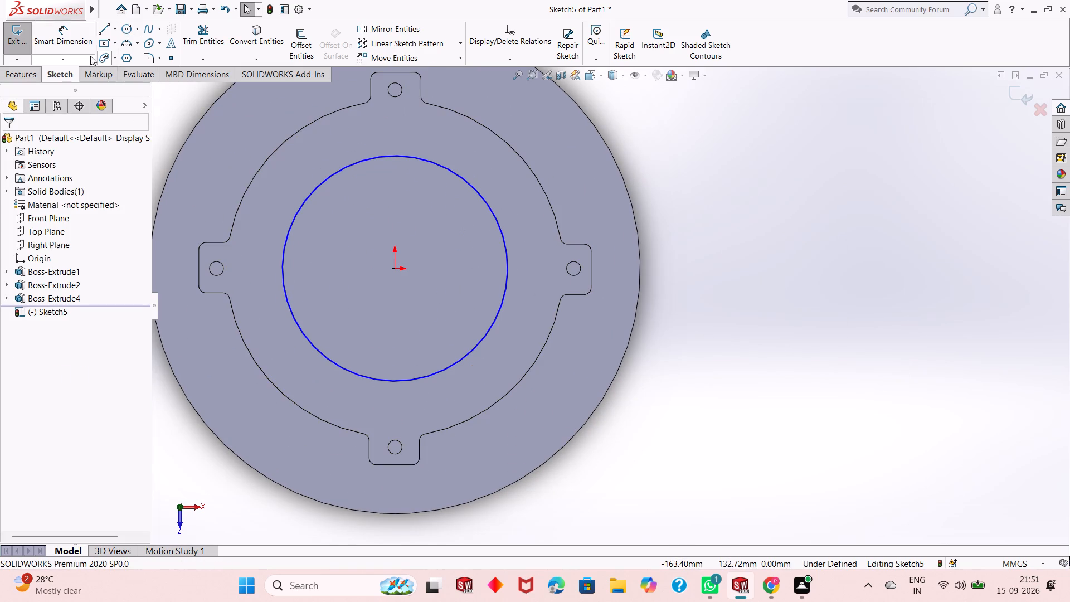
{"action": "left_click", "coordinate": [73, 38]}
{"action": "left_click", "coordinate": [480, 339]}
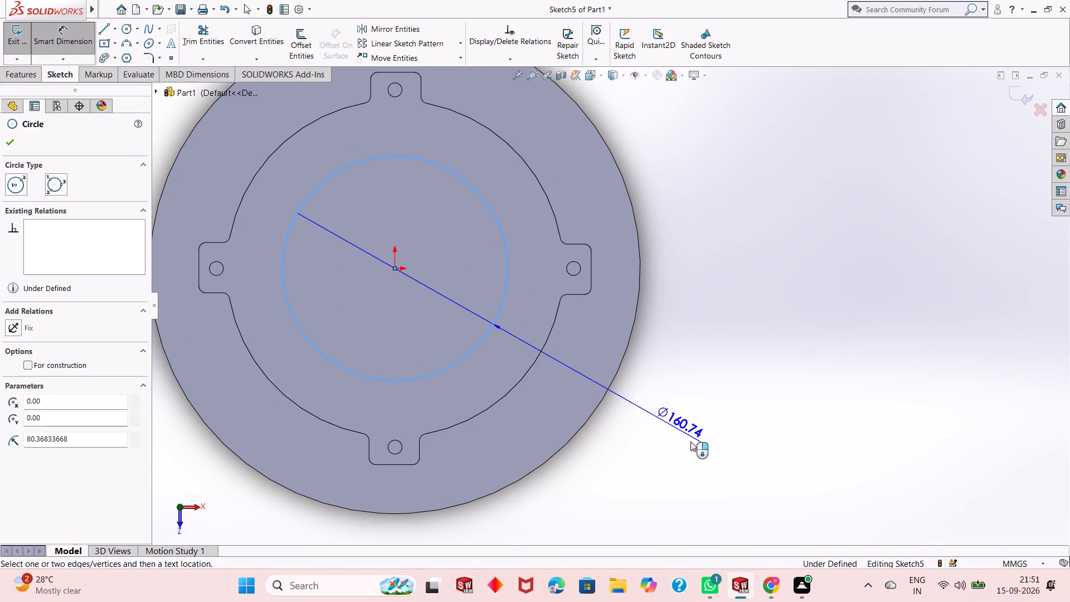
{"action": "left_click", "coordinate": [742, 483]}
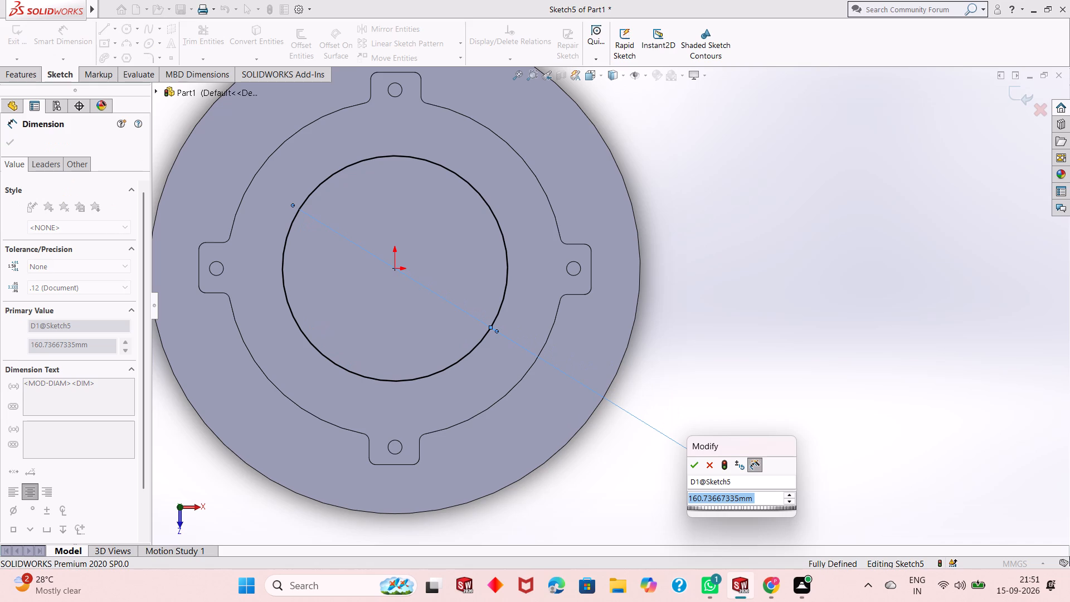
{"action": "type", "text": "22"}
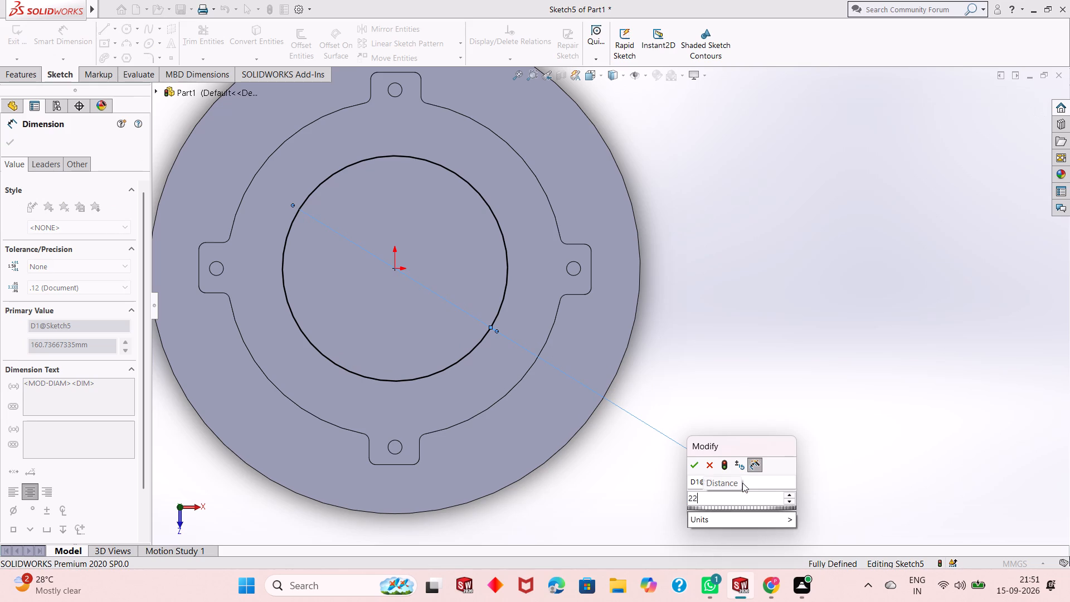
{"action": "key", "text": "0"}
{"action": "key", "text": "Return"}
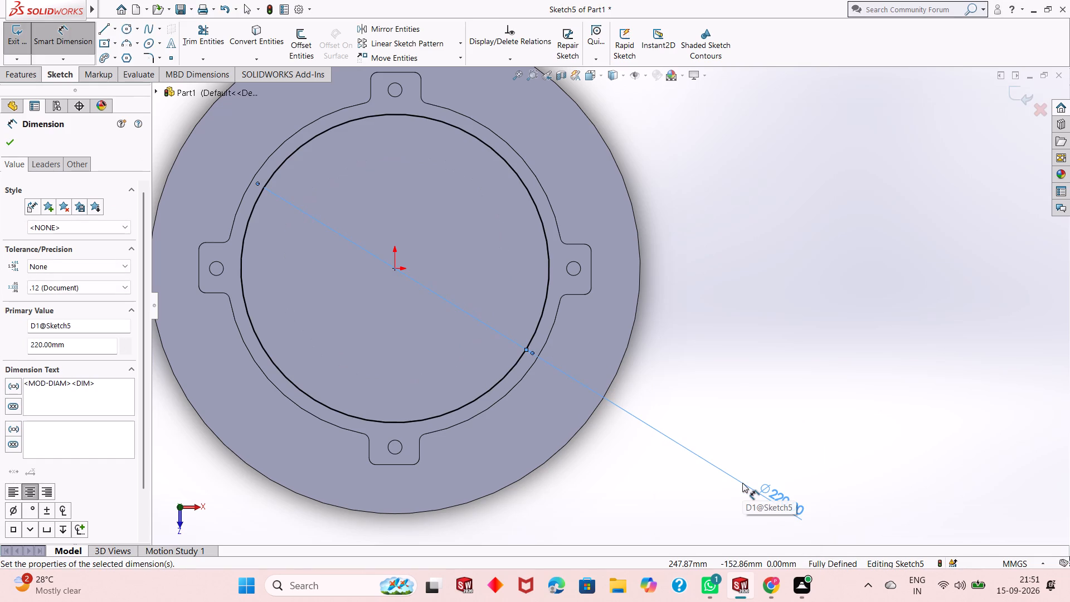
{"action": "middle_click_drag", "start_coordinate": [521, 499], "coordinate": [514, 290]}
{"action": "scroll", "coordinate": [502, 390], "scroll_direction": "down", "scroll_amount": 1}
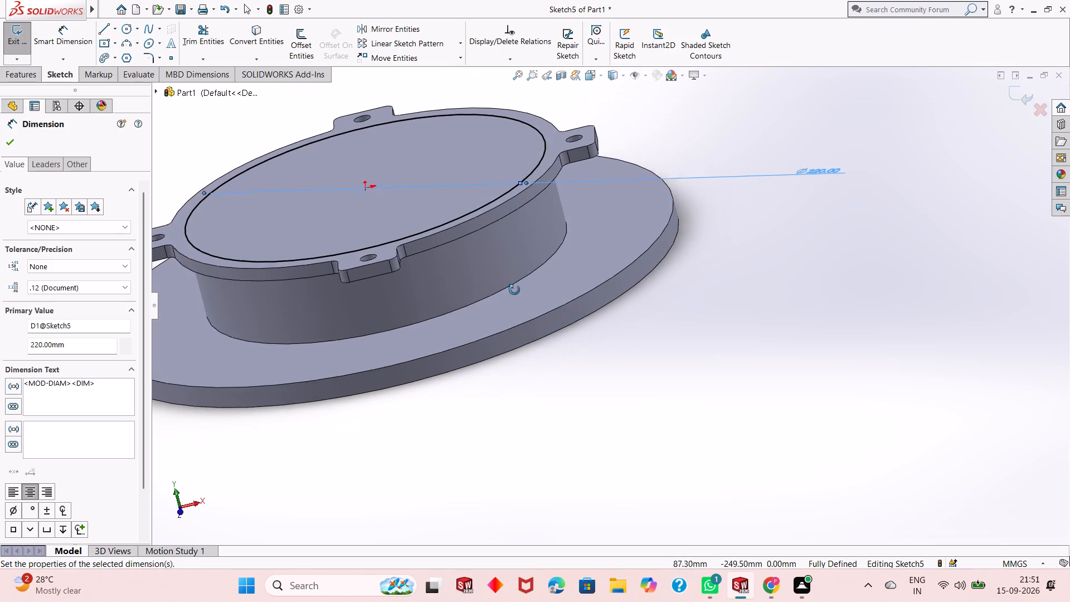
{"action": "middle_click_drag", "start_coordinate": [514, 290], "coordinate": [517, 367]}
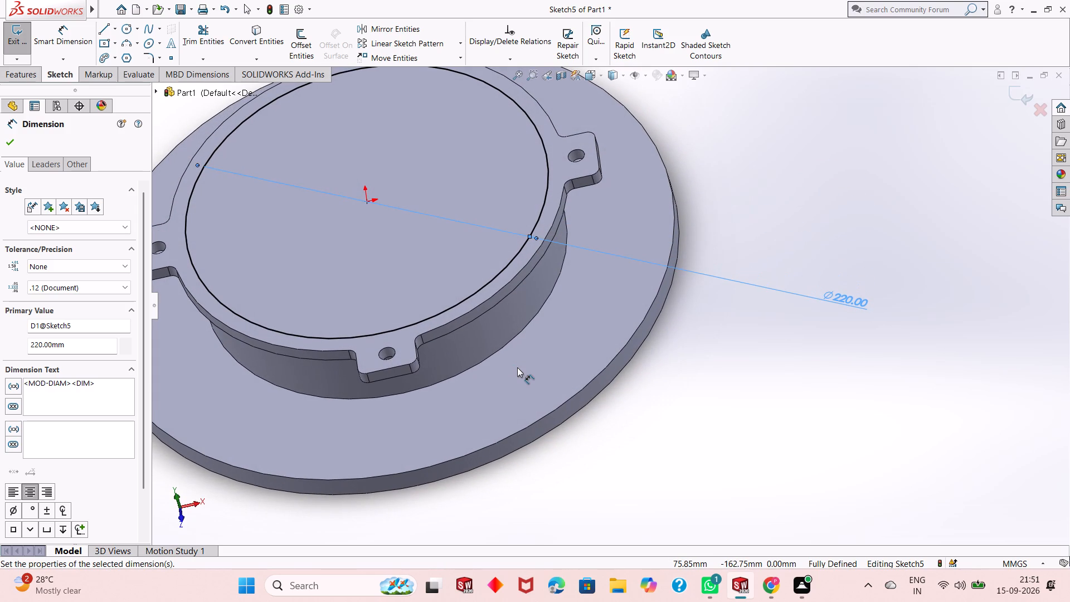
{"action": "middle_click_drag", "start_coordinate": [445, 355], "coordinate": [459, 412]}
{"action": "scroll", "coordinate": [418, 246], "scroll_direction": "up", "scroll_amount": 3}
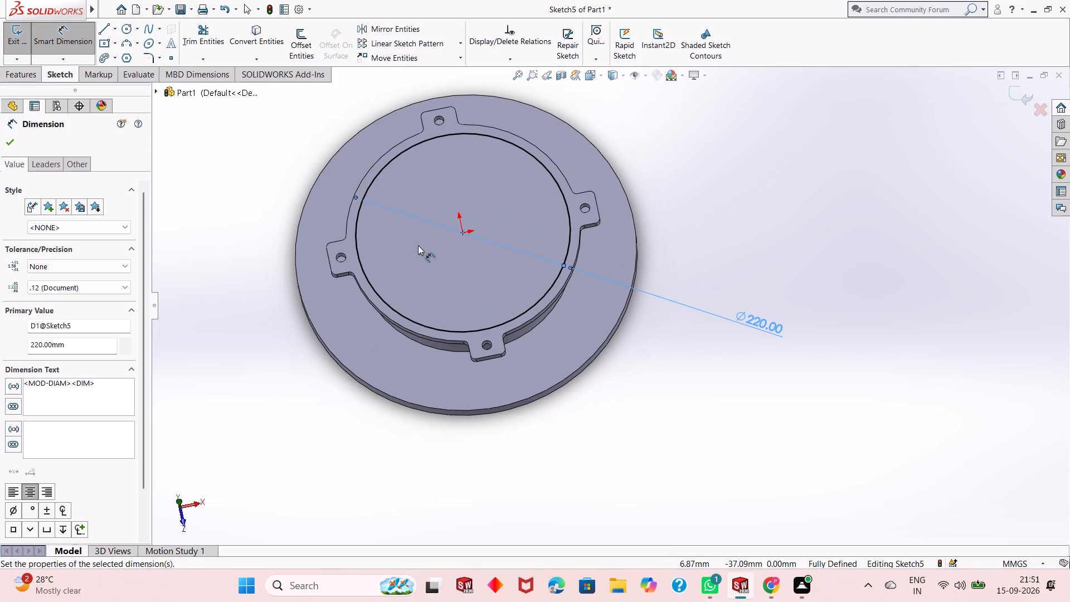
{"action": "left_click", "coordinate": [8, 143]}
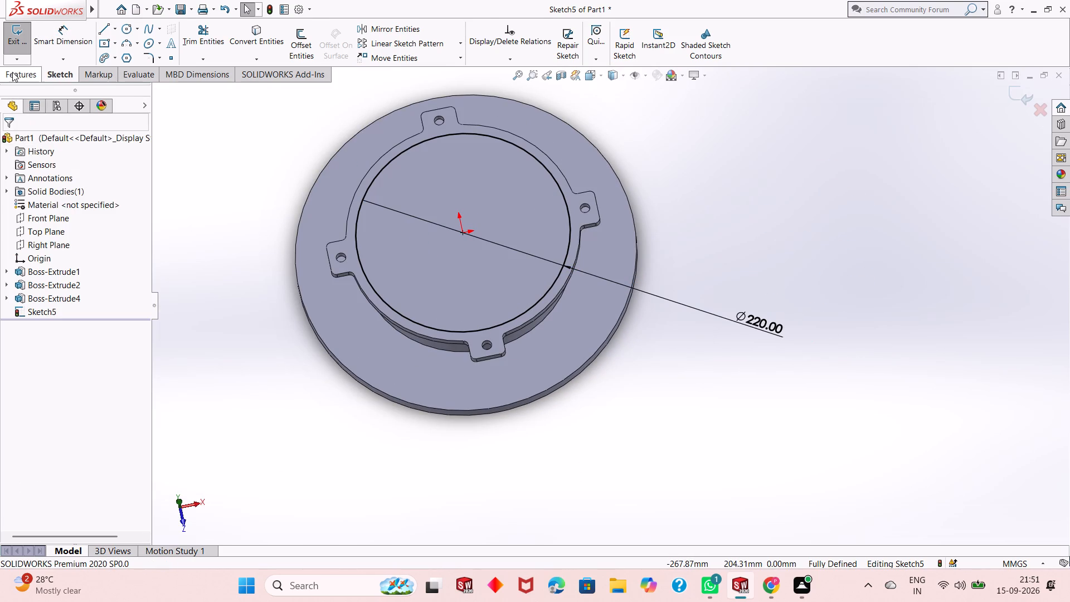
Make a blind extruded cut from the 220 mm circle into the lugged plate, trying 8 mm depth first and using 5 mm instead.
{"action": "left_click", "coordinate": [12, 72]}
{"action": "left_click", "coordinate": [200, 45]}
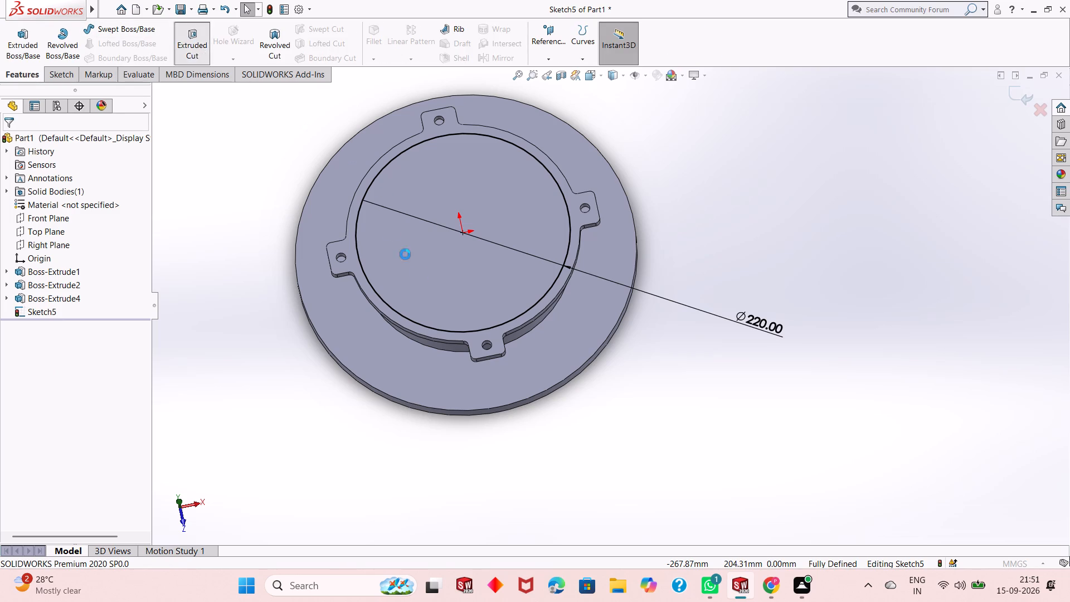
{"action": "middle_click_drag", "start_coordinate": [427, 284], "coordinate": [449, 195]}
{"action": "scroll", "coordinate": [463, 175], "scroll_direction": "down", "scroll_amount": 2}
{"action": "scroll", "coordinate": [465, 190], "scroll_direction": "up", "scroll_amount": 2}
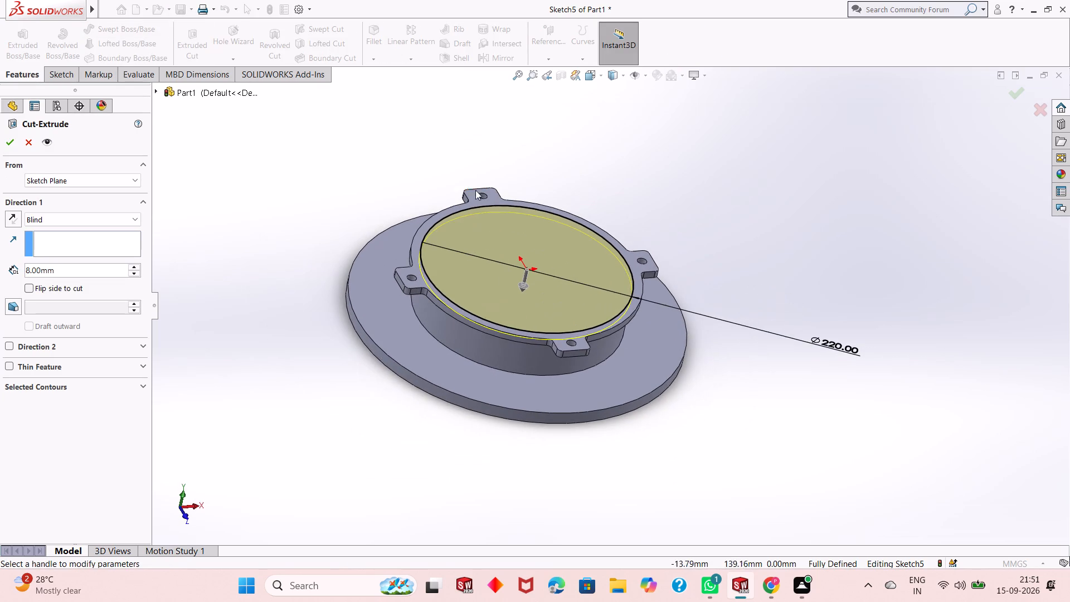
{"action": "scroll", "coordinate": [615, 260], "scroll_direction": "down", "scroll_amount": 2}
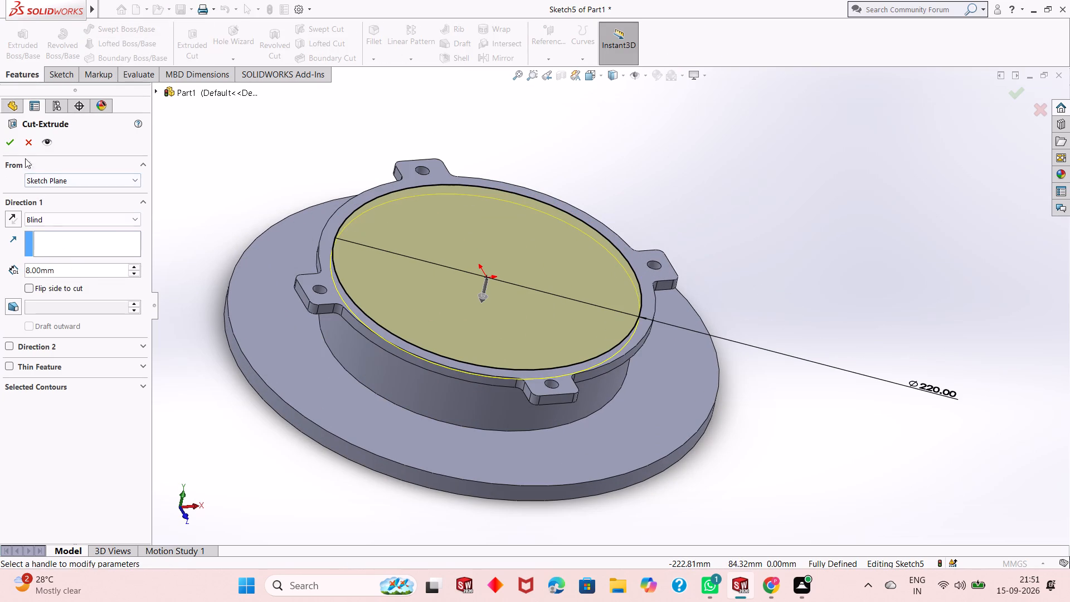
{"action": "left_click", "coordinate": [10, 143]}
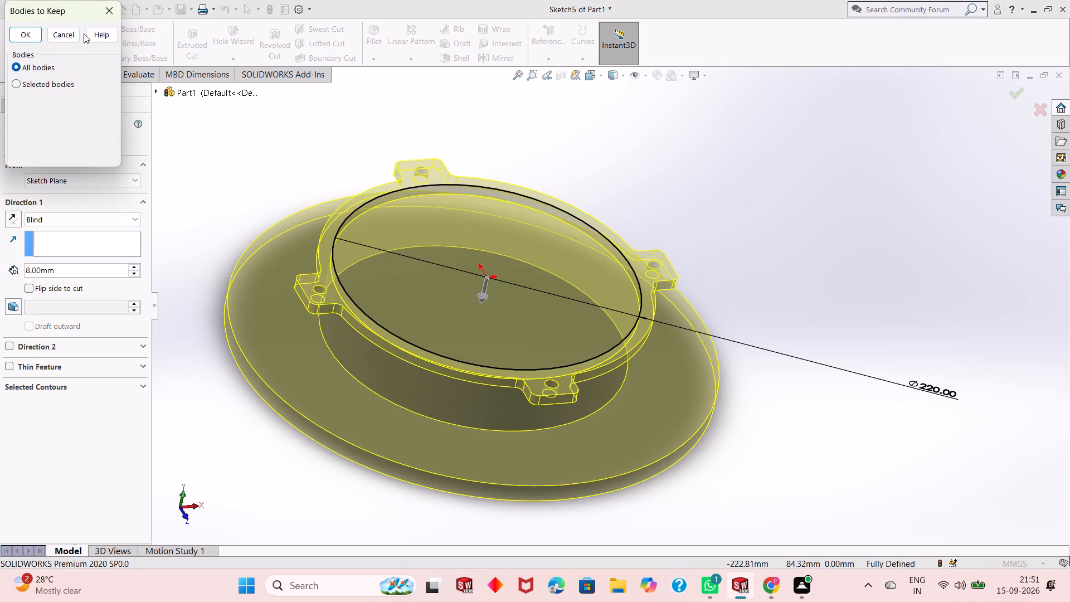
{"action": "left_click", "coordinate": [103, 13]}
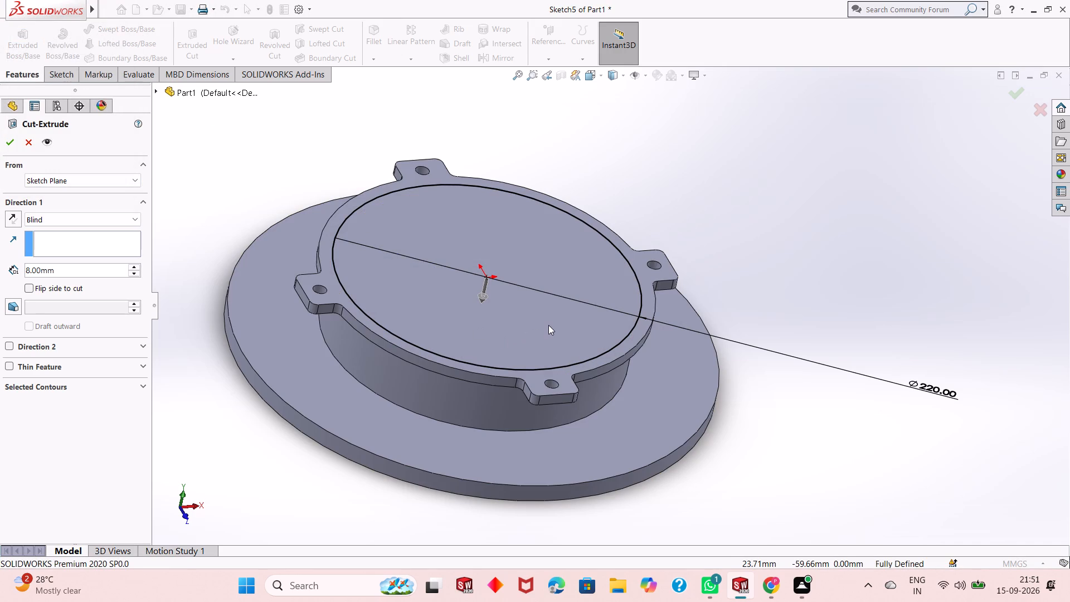
{"action": "double_click", "coordinate": [71, 271]}
{"action": "key", "text": "5"}
{"action": "key", "text": "Return"}
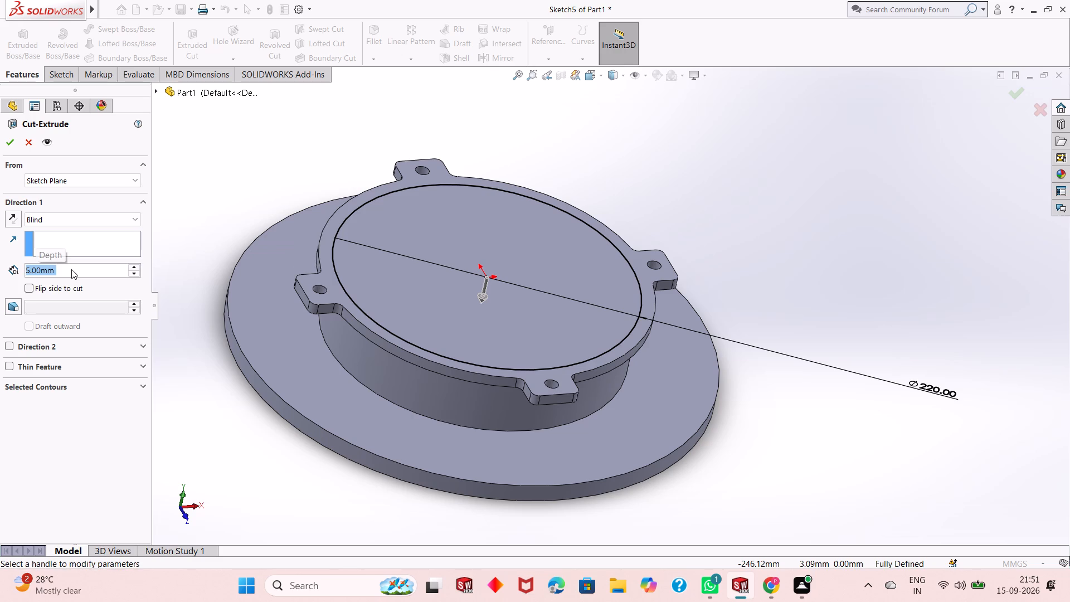
{"action": "left_click", "coordinate": [16, 143]}
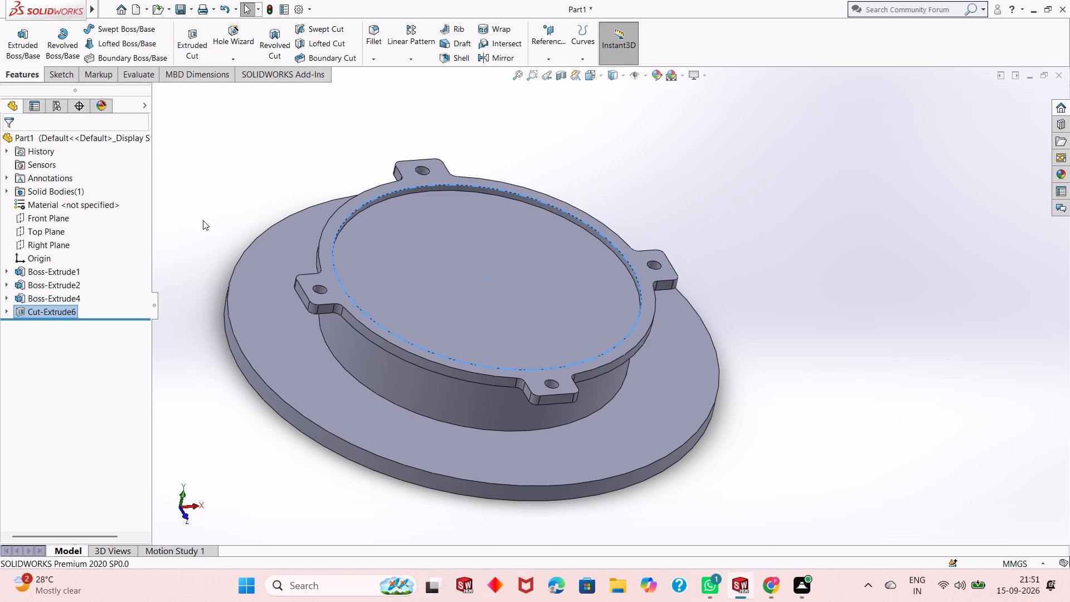
{"action": "key", "text": "Escape"}
Open the lugged plate's extrusion settings to check its depth and close them without changes.
{"action": "middle_click_drag", "start_coordinate": [419, 260], "coordinate": [433, 216]}
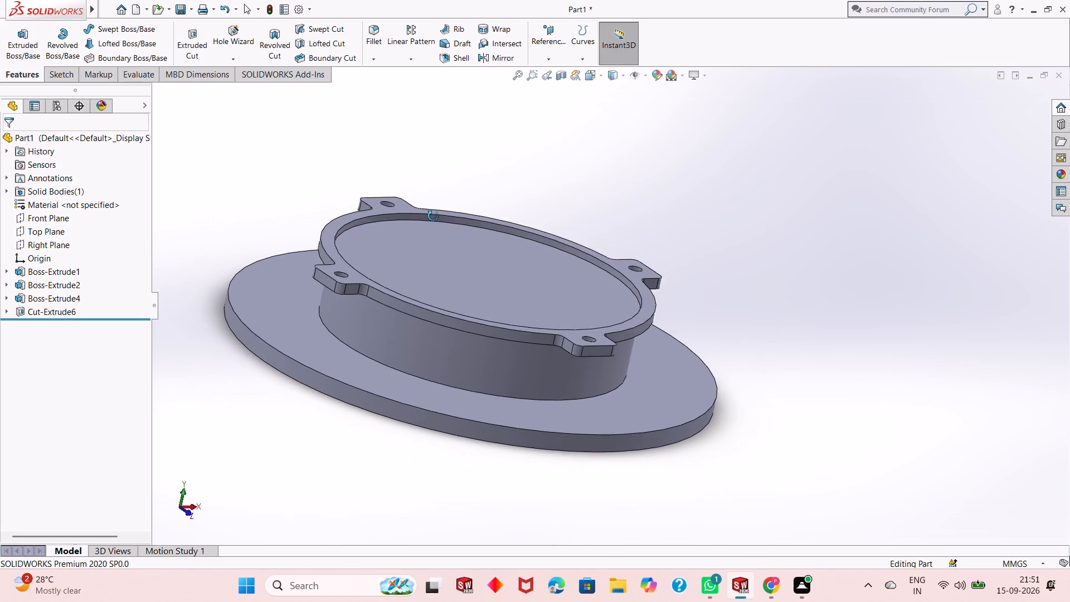
{"action": "middle_click_drag", "start_coordinate": [433, 216], "coordinate": [433, 216]}
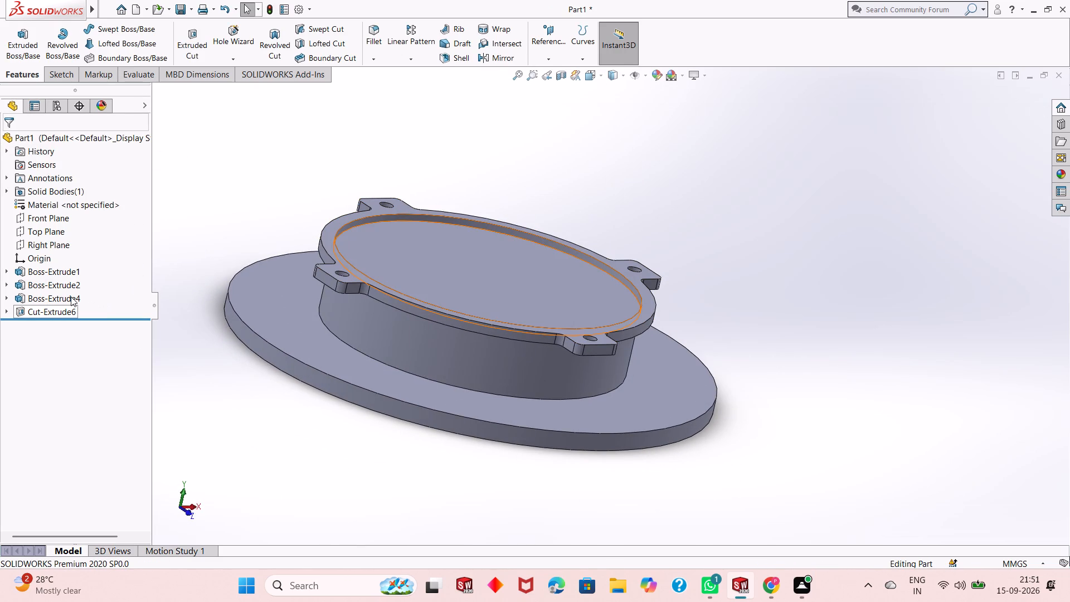
{"action": "left_click", "coordinate": [71, 297]}
{"action": "left_click", "coordinate": [77, 262]}
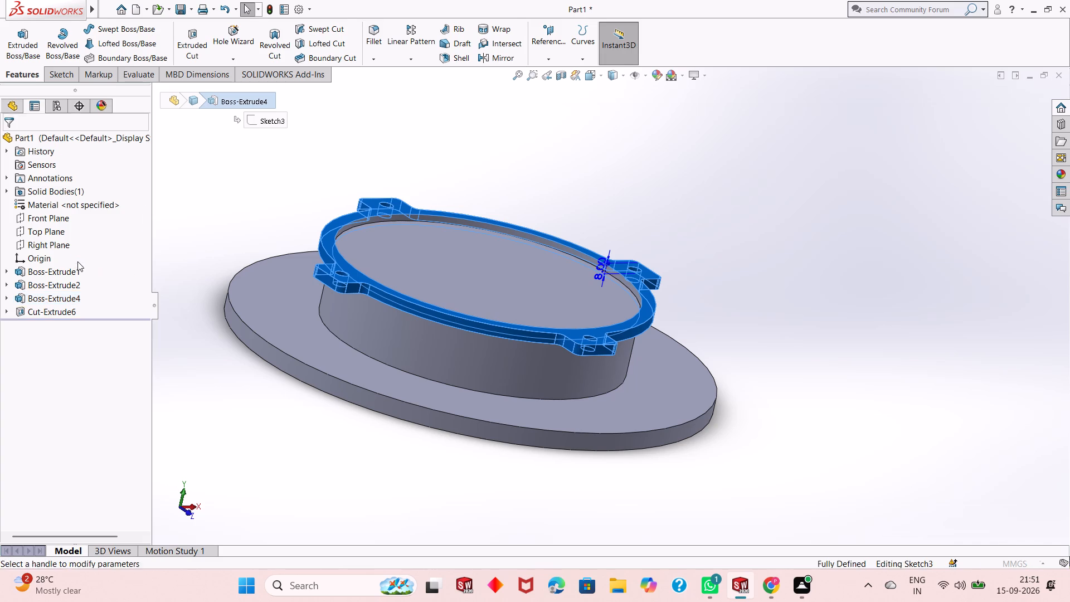
{"action": "left_click", "coordinate": [10, 143]}
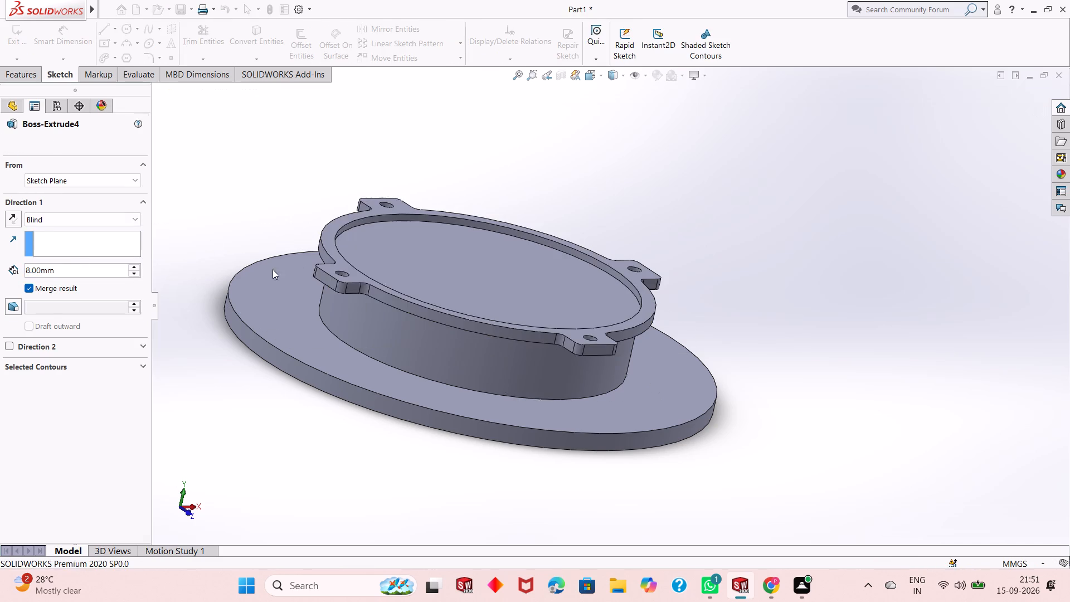
Edit the circular recess cut, trying a depth of 8 mm first and setting it to 7 mm instead.
{"action": "middle_click_drag", "start_coordinate": [396, 304], "coordinate": [367, 373]}
{"action": "left_click", "coordinate": [65, 316]}
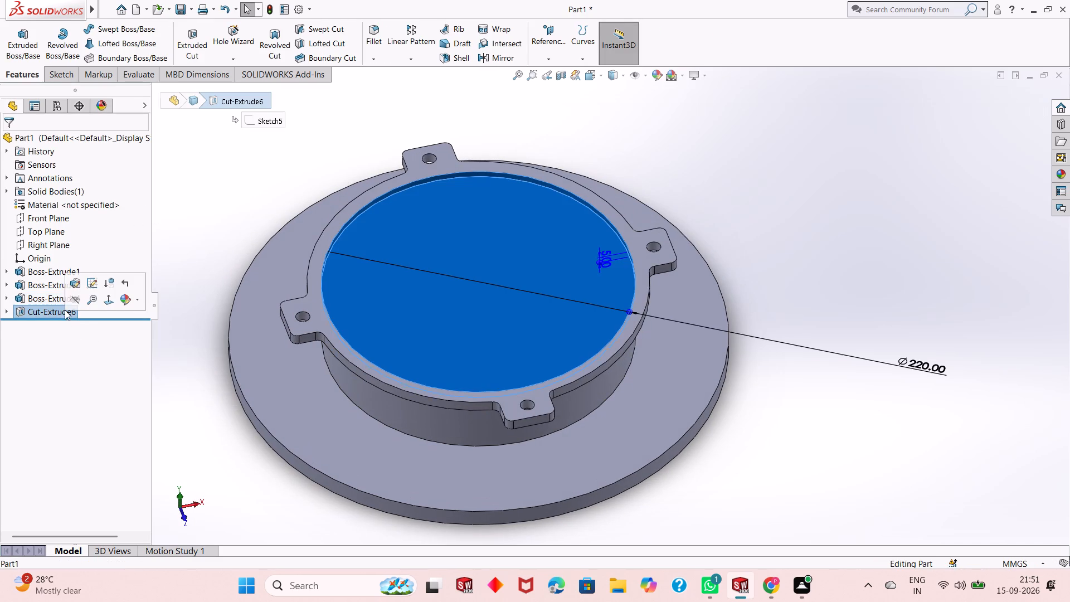
{"action": "left_click", "coordinate": [71, 283]}
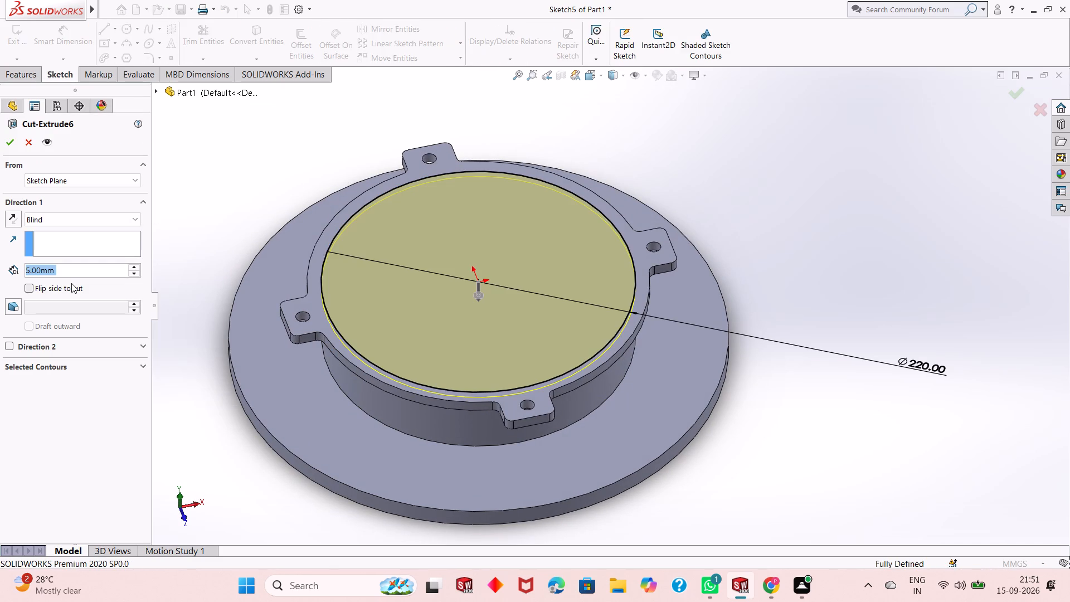
{"action": "key", "text": "8"}
{"action": "key", "text": "Return"}
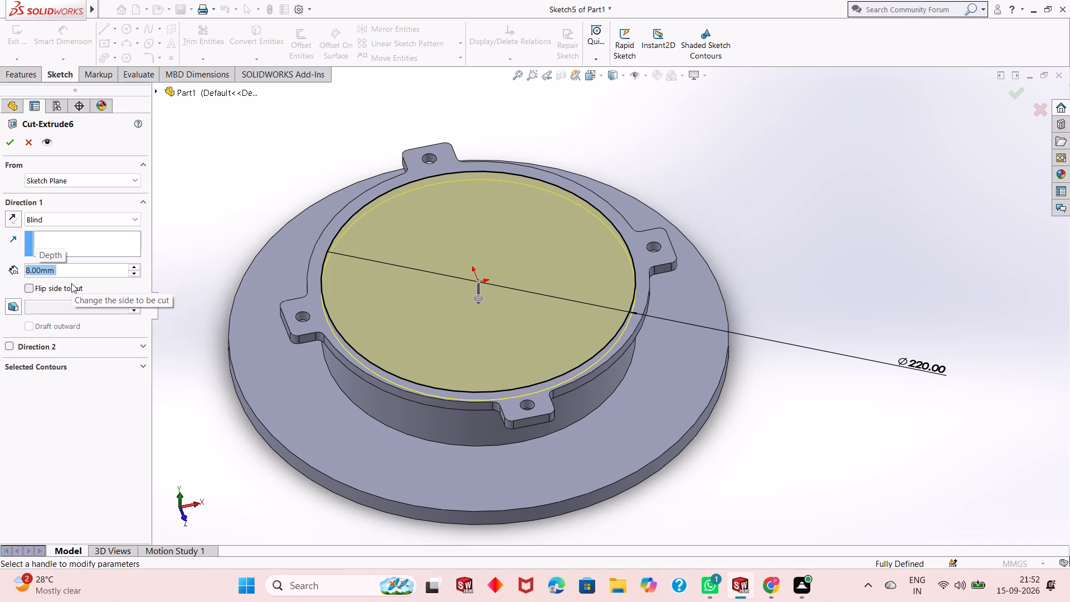
{"action": "left_click", "coordinate": [4, 146]}
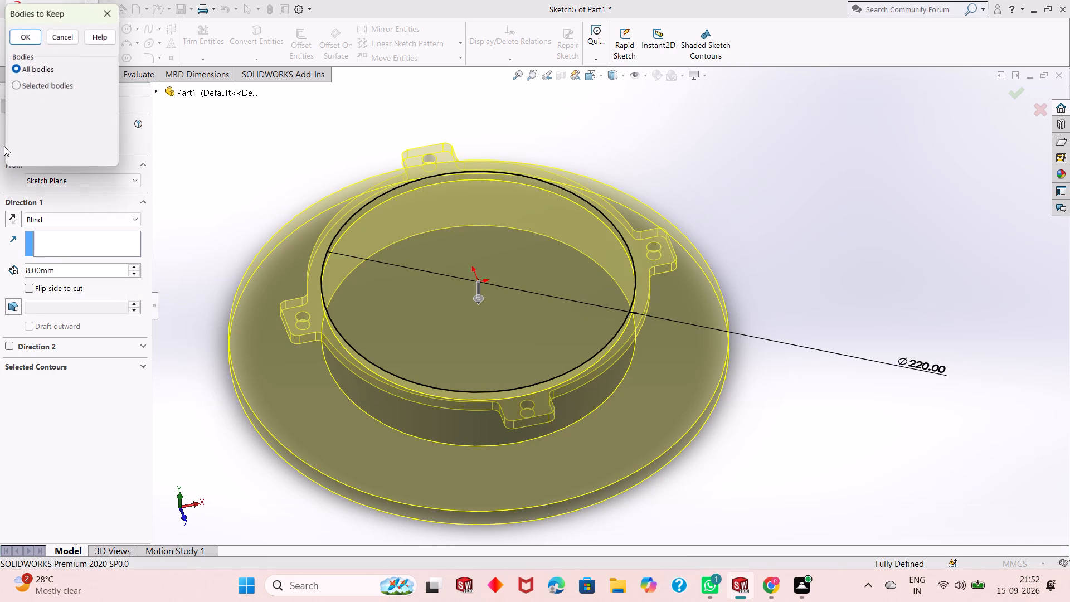
{"action": "left_click", "coordinate": [104, 7]}
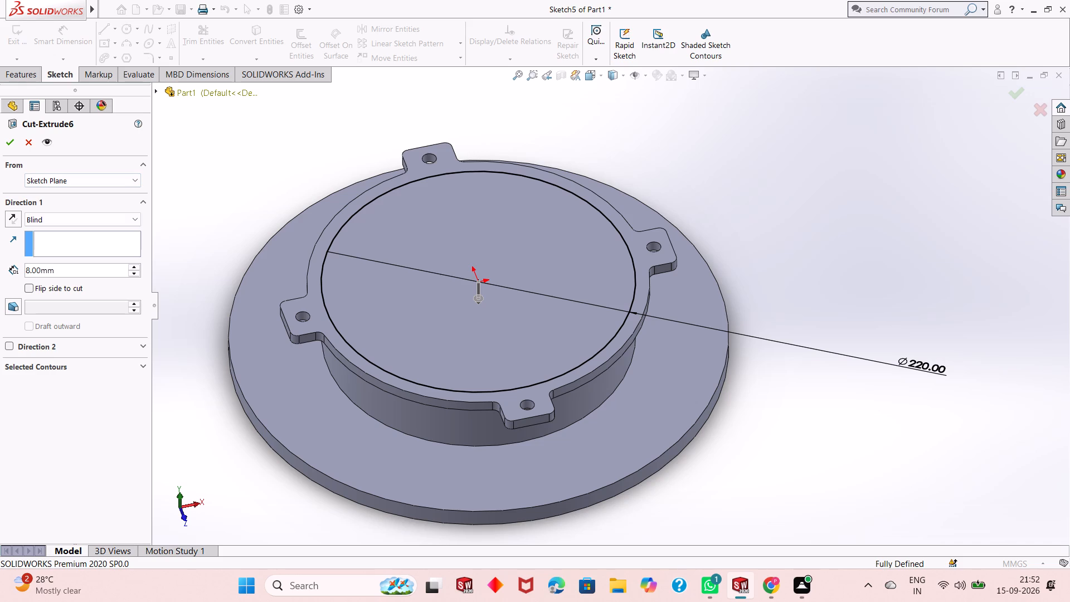
{"action": "double_click", "coordinate": [54, 273]}
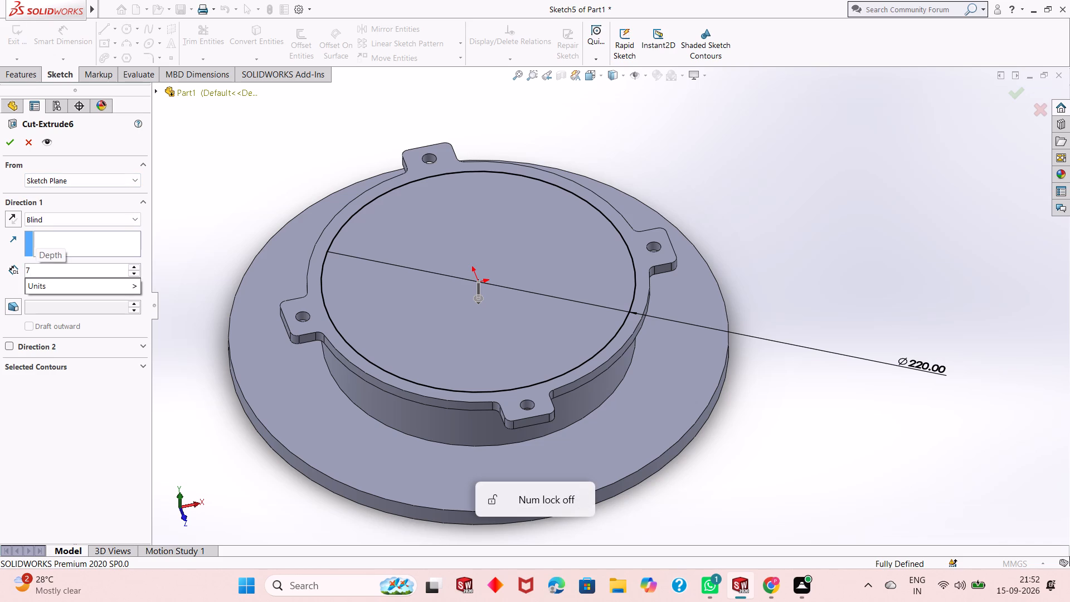
{"action": "key", "text": "Return"}
{"action": "left_click", "coordinate": [8, 144]}
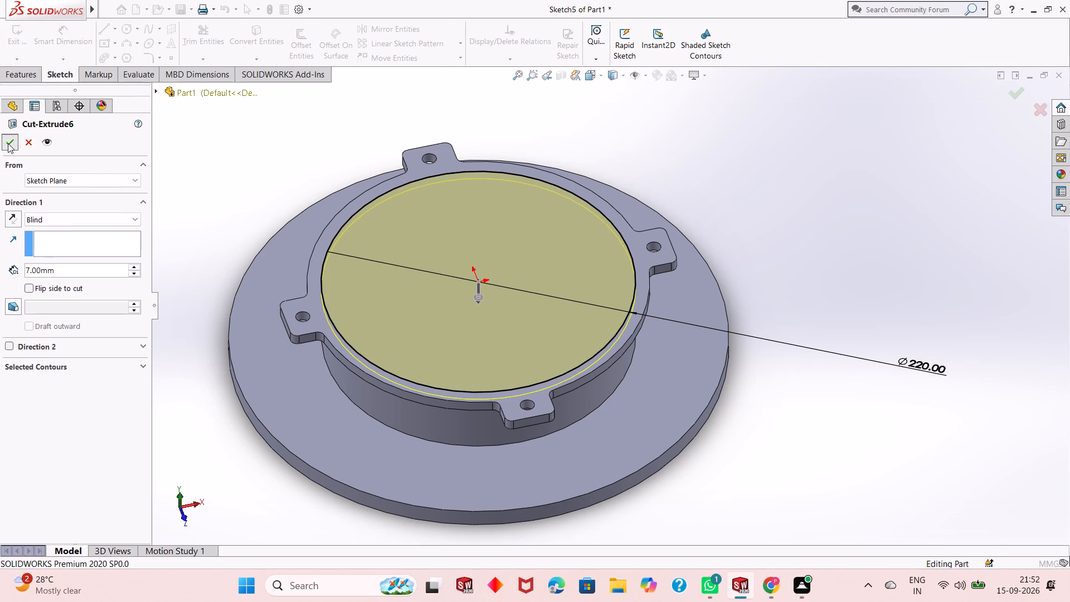
{"action": "key", "text": "Escape"}
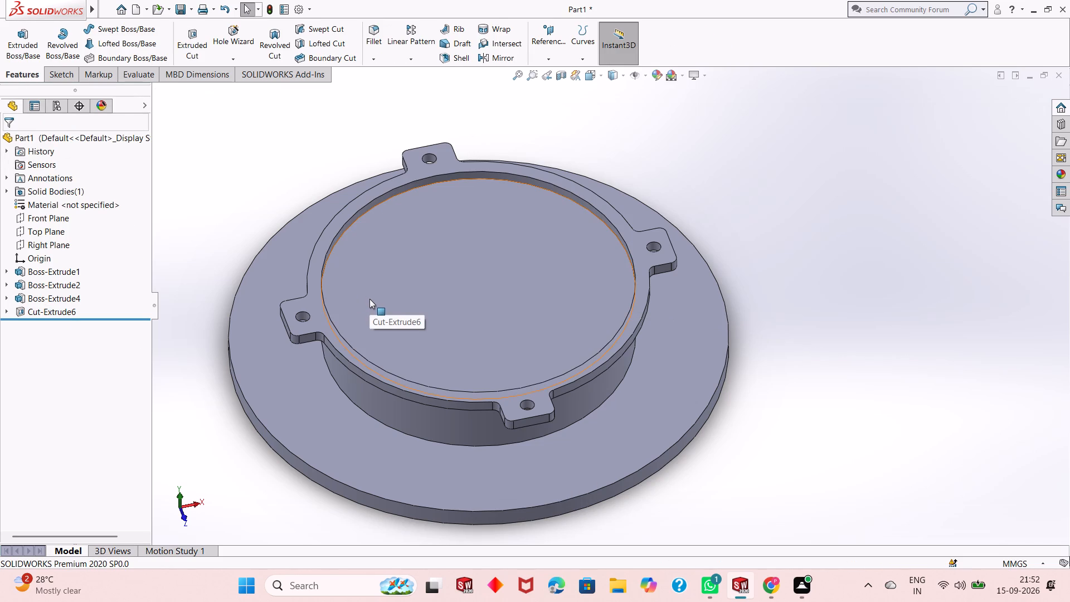
Examine the recessed lugged plate and the cylindrical boss beneath it from several angles, selecting the boss's side face.
{"action": "scroll", "coordinate": [444, 355], "scroll_direction": "up", "scroll_amount": 1}
{"action": "middle_click_drag", "start_coordinate": [444, 355], "coordinate": [437, 327]}
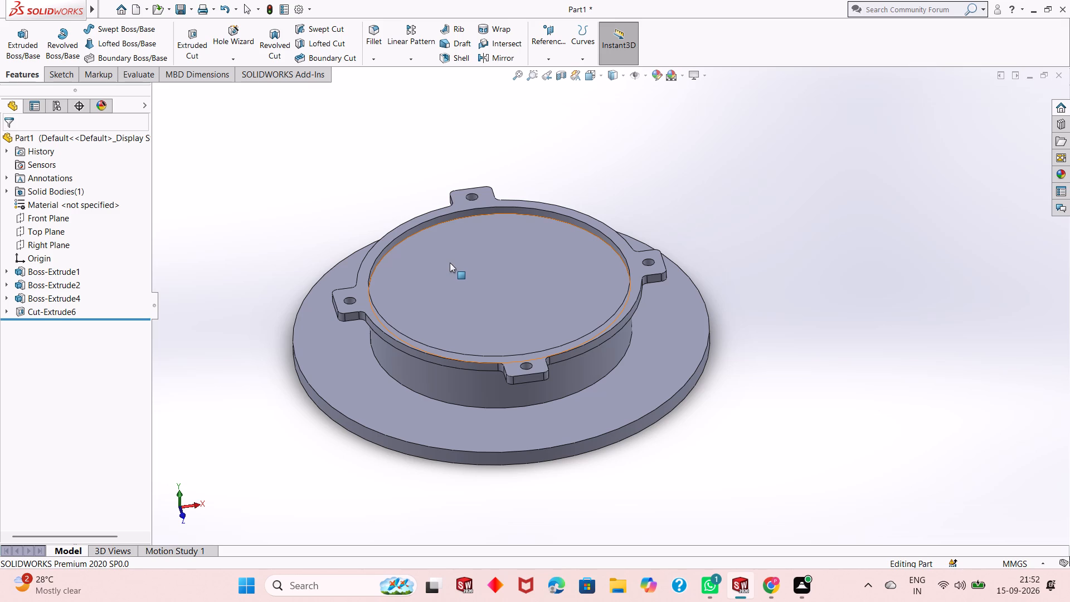
{"action": "middle_click_drag", "start_coordinate": [450, 263], "coordinate": [460, 291]}
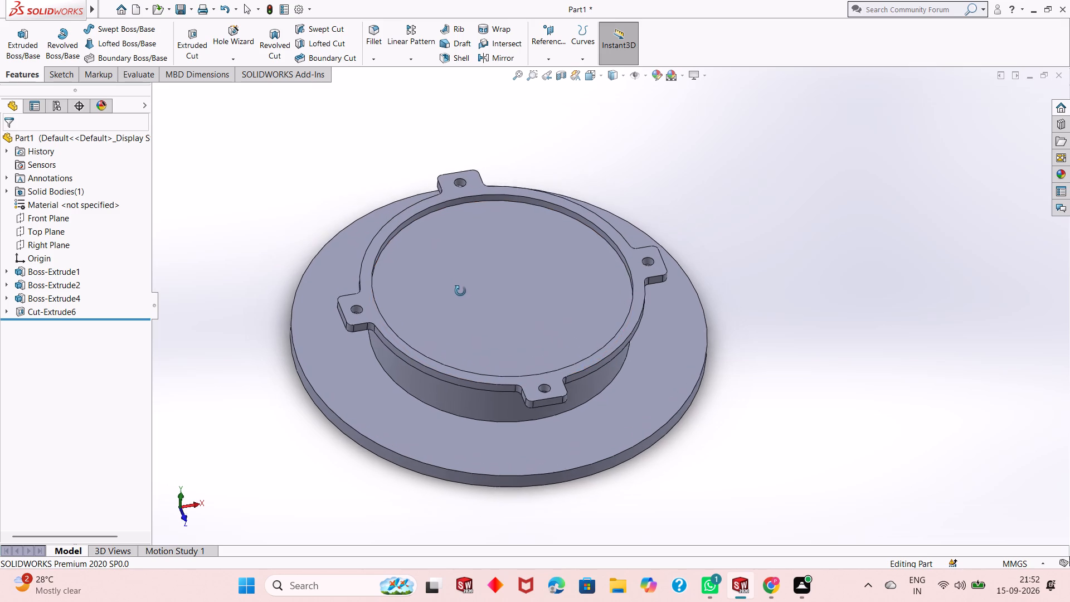
{"action": "middle_click_drag", "start_coordinate": [460, 291], "coordinate": [458, 273]}
{"action": "left_click", "coordinate": [441, 381]}
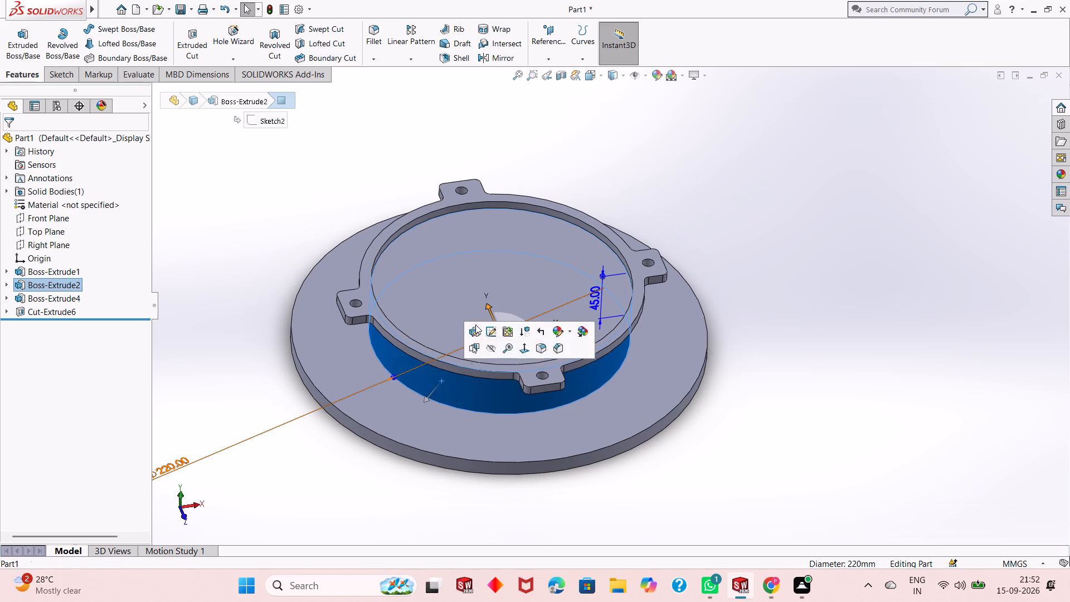
{"action": "middle_click_drag", "start_coordinate": [494, 268], "coordinate": [515, 260]}
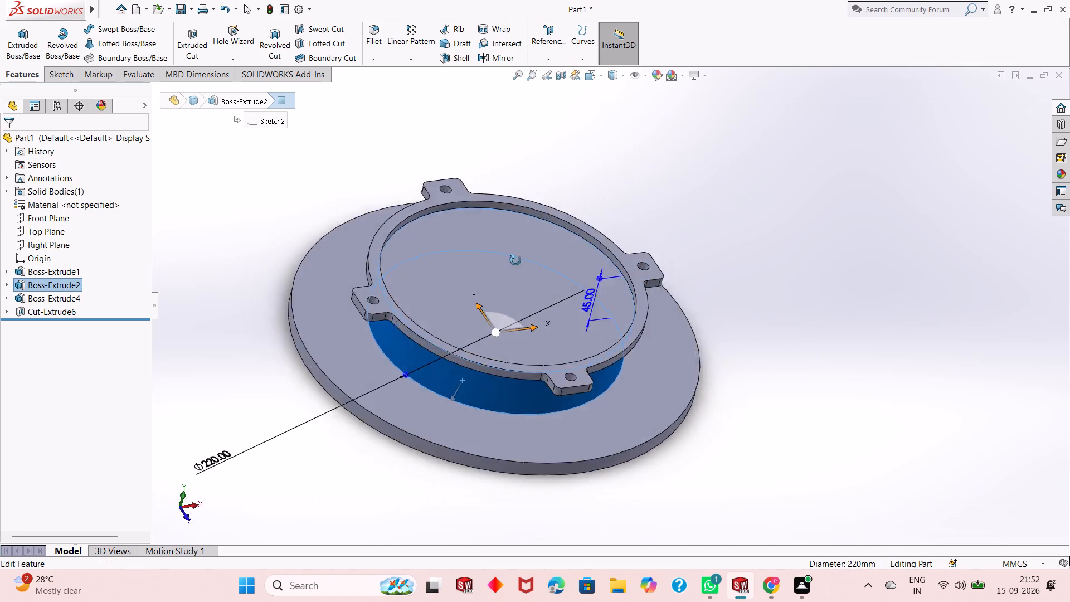
{"action": "middle_click_drag", "start_coordinate": [515, 260], "coordinate": [488, 411]}
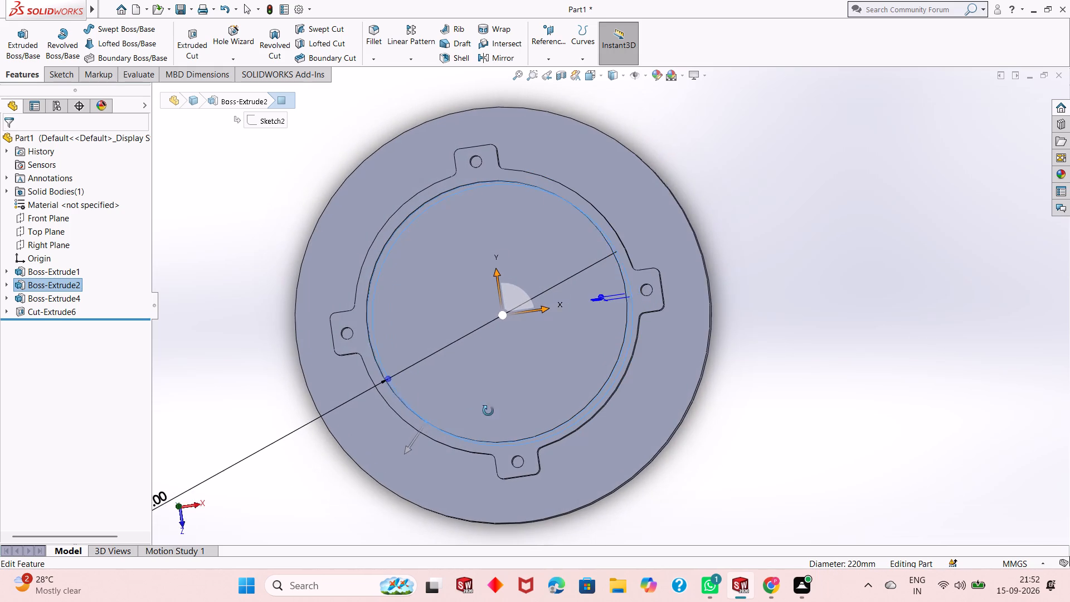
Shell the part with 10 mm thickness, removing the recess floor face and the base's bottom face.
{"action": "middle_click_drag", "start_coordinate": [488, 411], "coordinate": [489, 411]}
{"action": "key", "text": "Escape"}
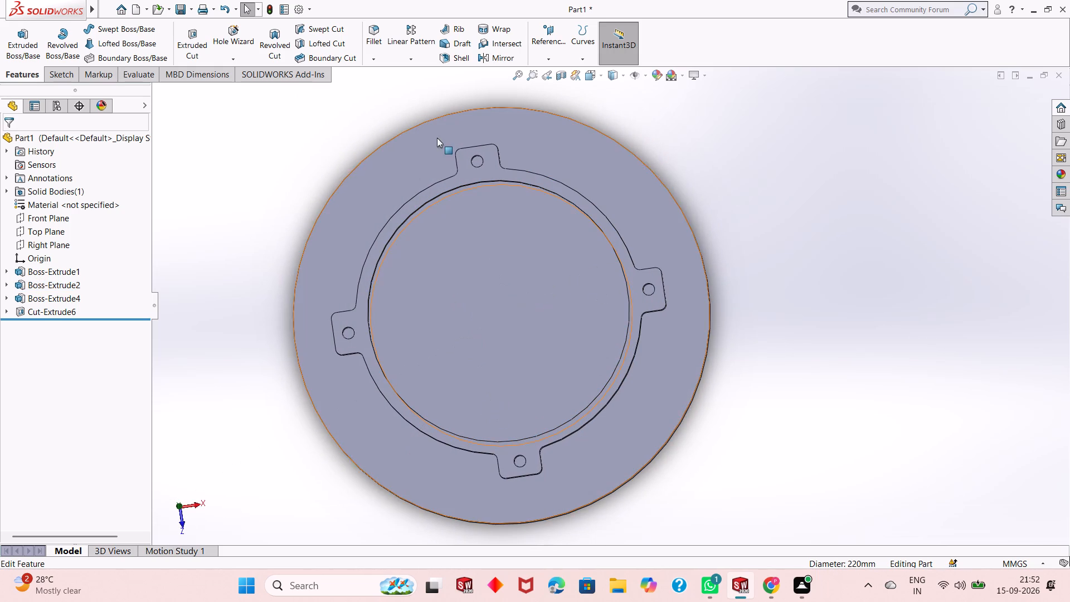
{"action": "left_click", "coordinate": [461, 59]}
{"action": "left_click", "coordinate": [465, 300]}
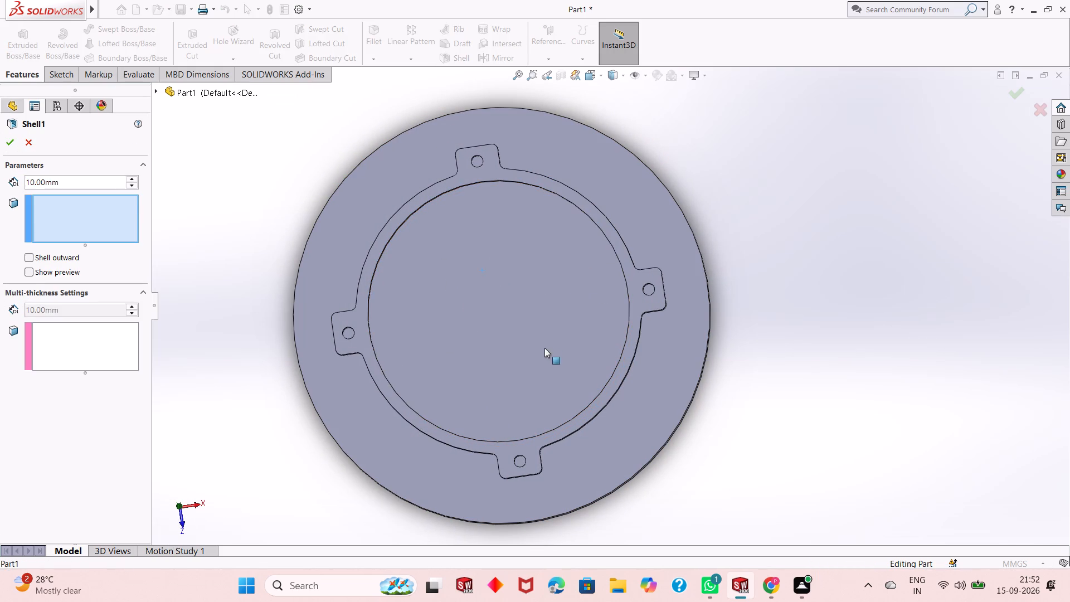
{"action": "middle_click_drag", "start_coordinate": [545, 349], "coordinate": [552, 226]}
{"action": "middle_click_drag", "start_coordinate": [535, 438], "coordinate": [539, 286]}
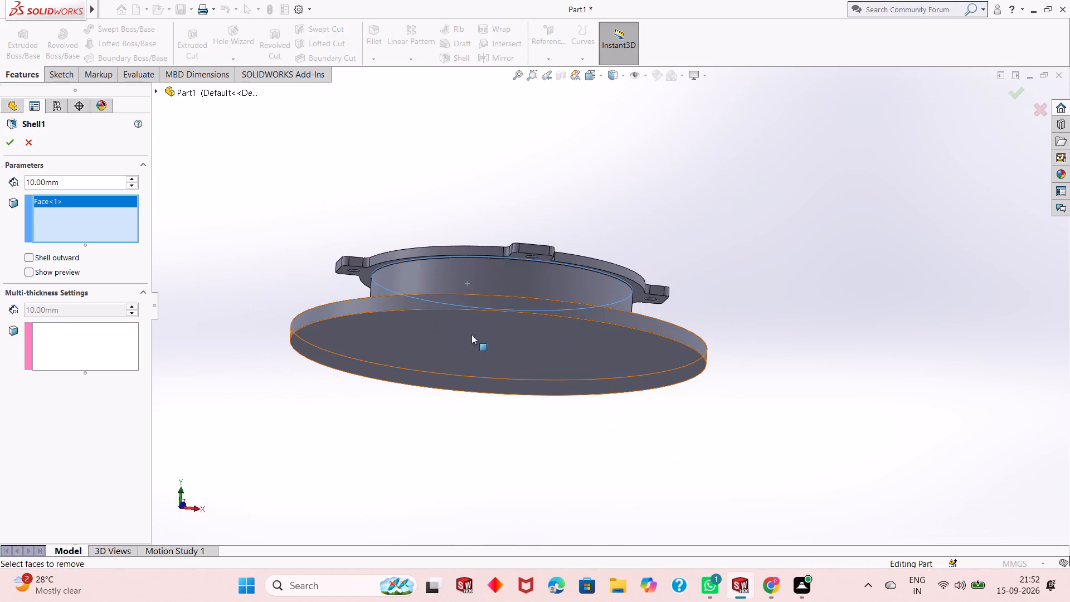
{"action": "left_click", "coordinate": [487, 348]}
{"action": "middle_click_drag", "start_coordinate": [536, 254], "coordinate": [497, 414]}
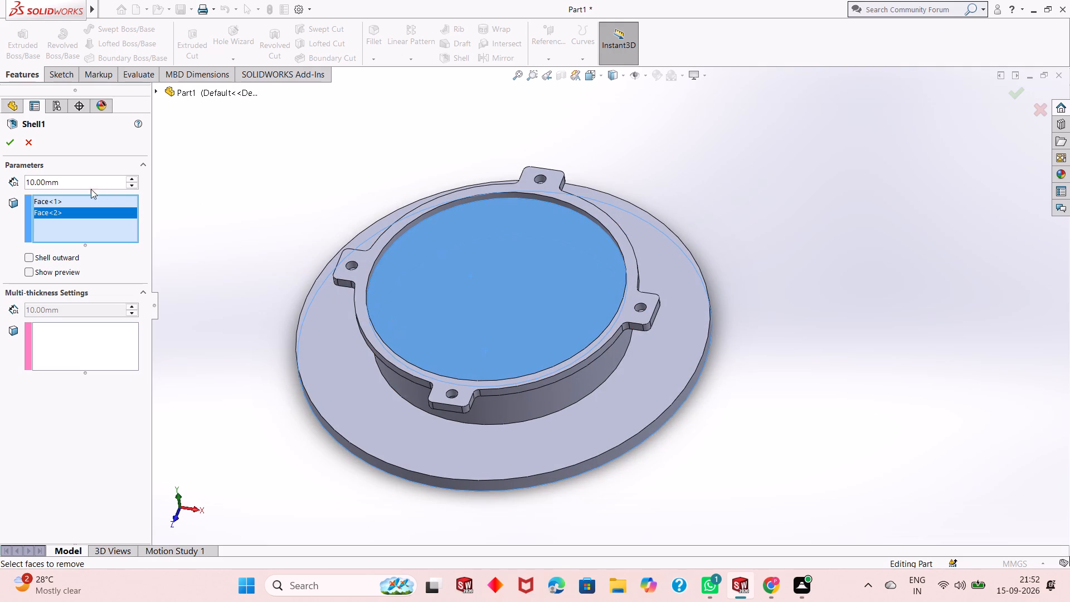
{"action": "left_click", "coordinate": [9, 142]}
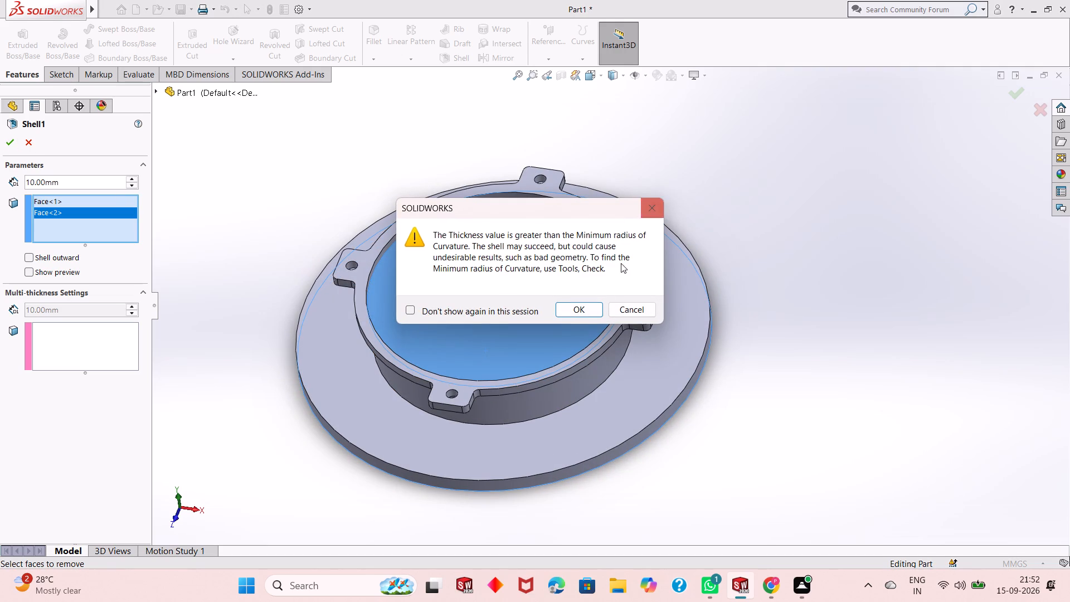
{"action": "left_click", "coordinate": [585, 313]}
Examine the shelled part's central opening, inner wall and lugged rim from several angles and distances.
{"action": "middle_click_drag", "start_coordinate": [453, 290], "coordinate": [454, 362]}
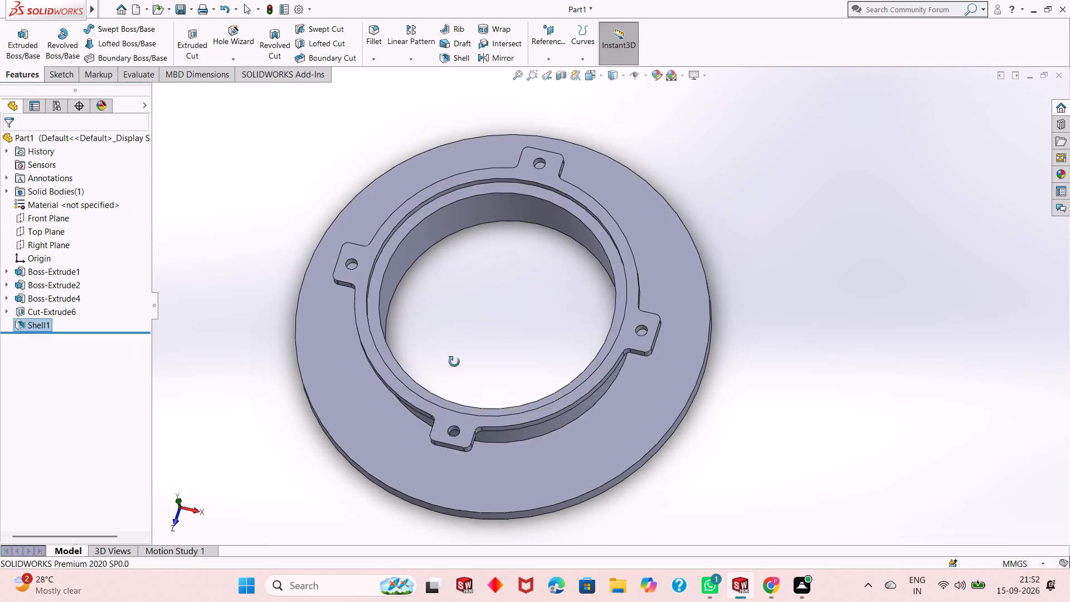
{"action": "middle_click_drag", "start_coordinate": [454, 362], "coordinate": [454, 393]}
{"action": "scroll", "coordinate": [469, 264], "scroll_direction": "down", "scroll_amount": 2}
{"action": "middle_click_drag", "start_coordinate": [483, 329], "coordinate": [465, 234]}
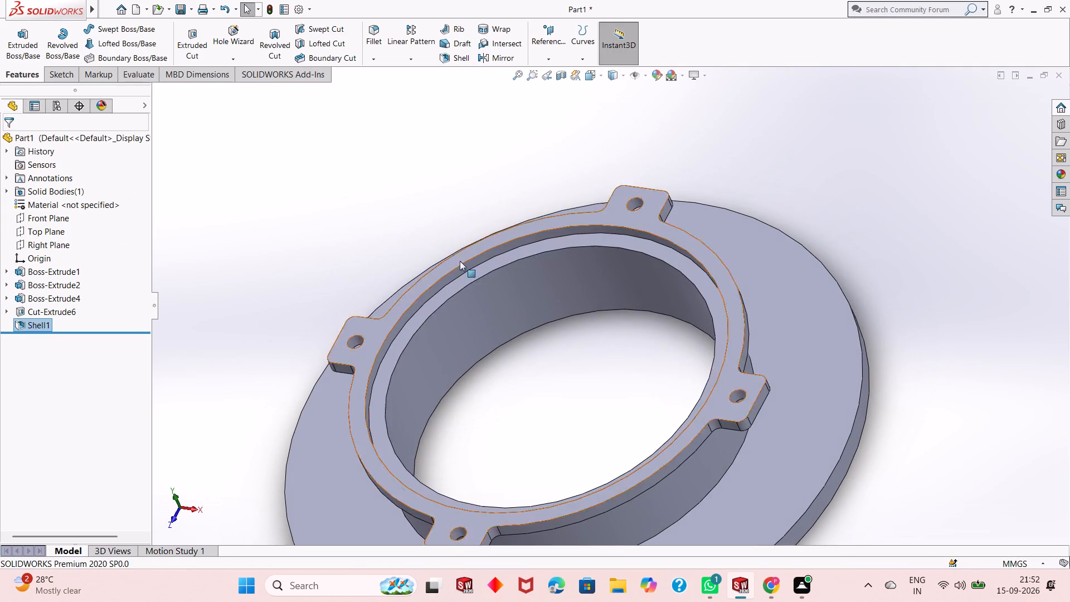
{"action": "scroll", "coordinate": [463, 307], "scroll_direction": "up", "scroll_amount": 2}
{"action": "middle_click_drag", "start_coordinate": [583, 364], "coordinate": [596, 406]}
{"action": "scroll", "coordinate": [447, 349], "scroll_direction": "up", "scroll_amount": 2}
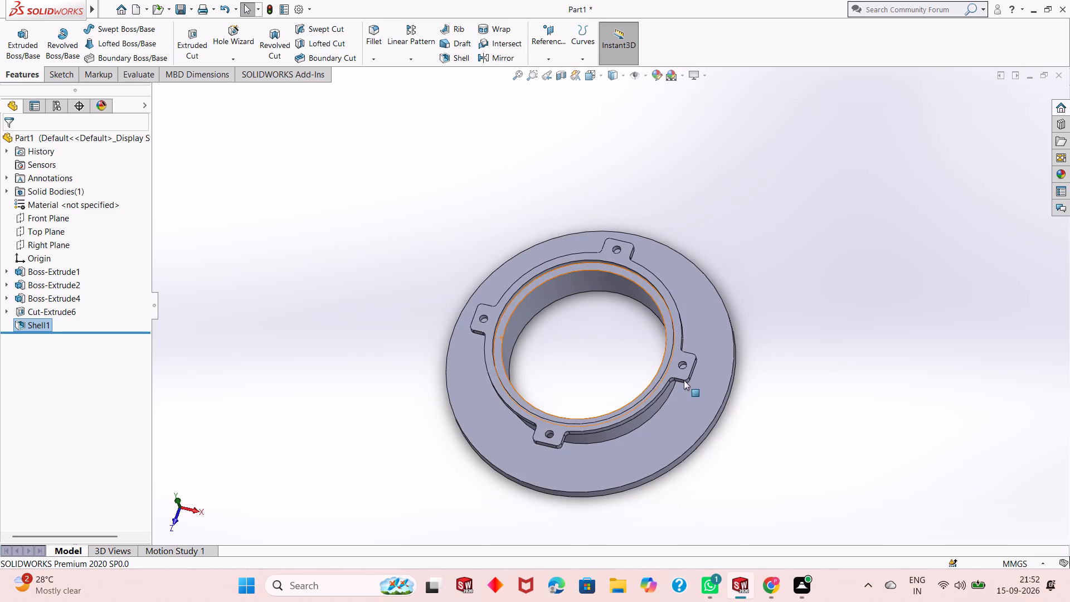
{"action": "scroll", "coordinate": [684, 380], "scroll_direction": "down", "scroll_amount": 3}
{"action": "middle_click_drag", "start_coordinate": [459, 295], "coordinate": [475, 335]}
{"action": "middle_click_drag", "start_coordinate": [475, 335], "coordinate": [473, 283]}
{"action": "scroll", "coordinate": [473, 281], "scroll_direction": "up", "scroll_amount": 3}
{"action": "scroll", "coordinate": [534, 187], "scroll_direction": "down", "scroll_amount": 1}
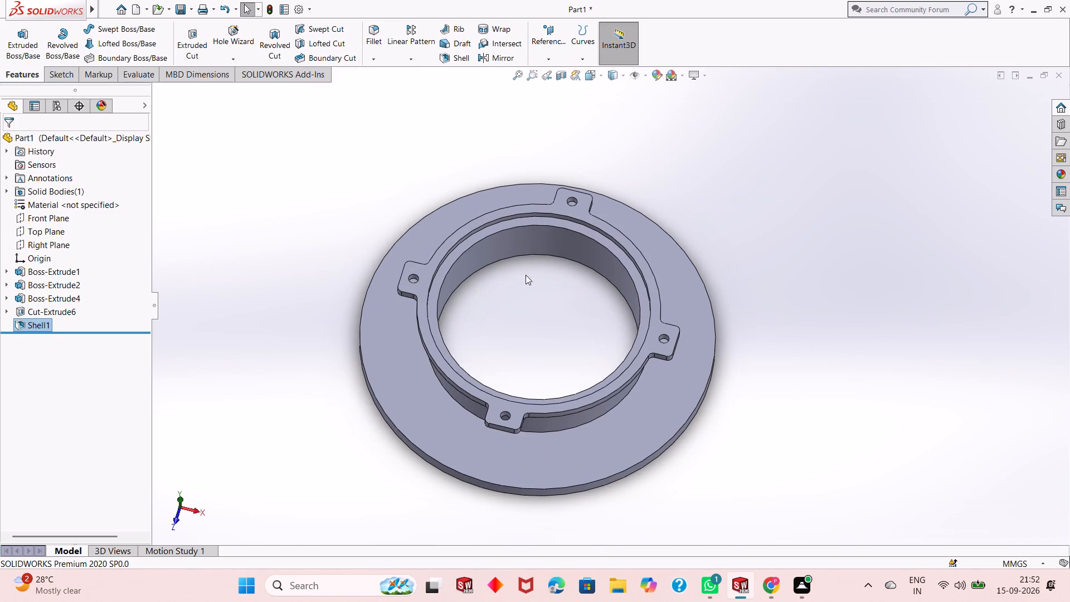
{"action": "scroll", "coordinate": [445, 253], "scroll_direction": "up", "scroll_amount": 2}
{"action": "scroll", "coordinate": [682, 331], "scroll_direction": "down", "scroll_amount": 3}
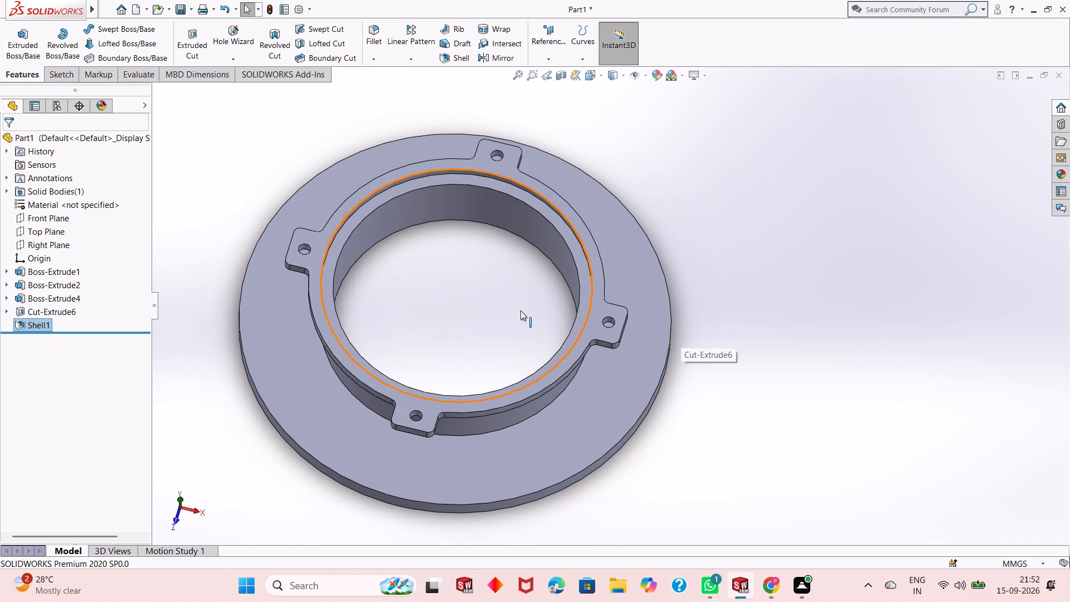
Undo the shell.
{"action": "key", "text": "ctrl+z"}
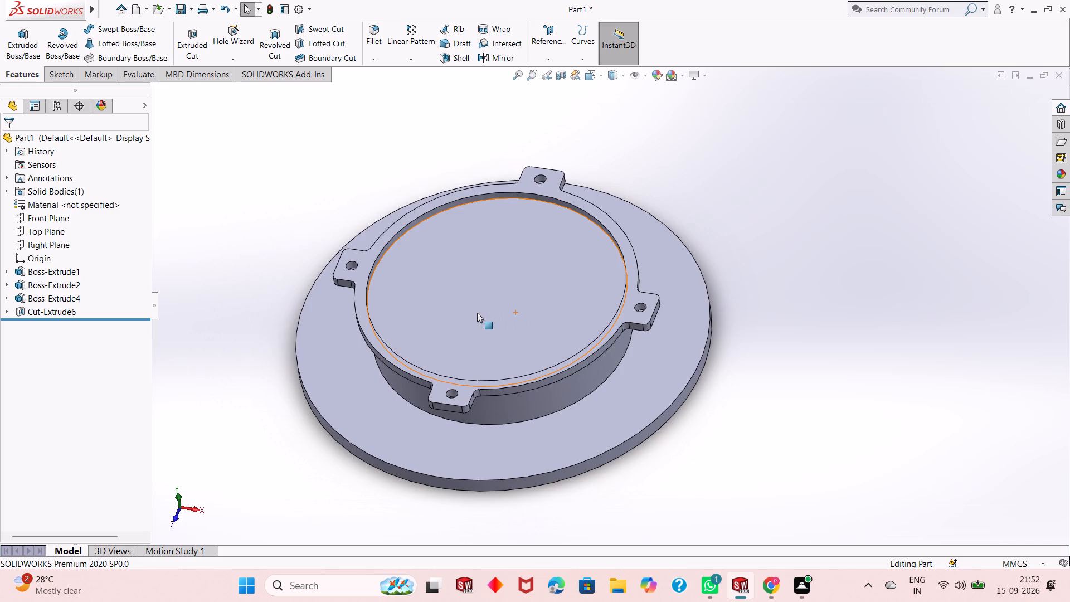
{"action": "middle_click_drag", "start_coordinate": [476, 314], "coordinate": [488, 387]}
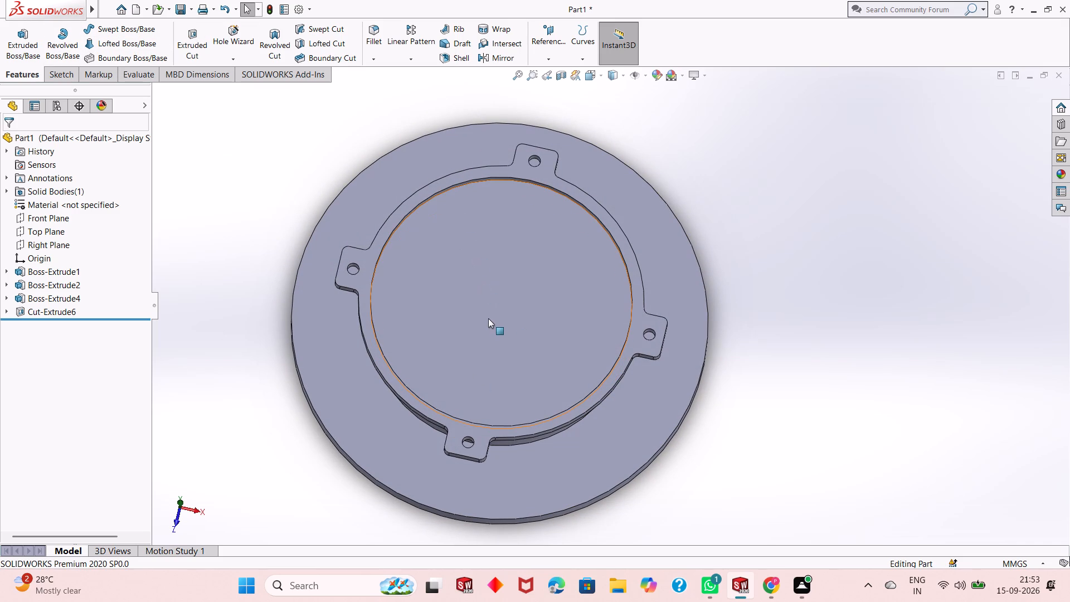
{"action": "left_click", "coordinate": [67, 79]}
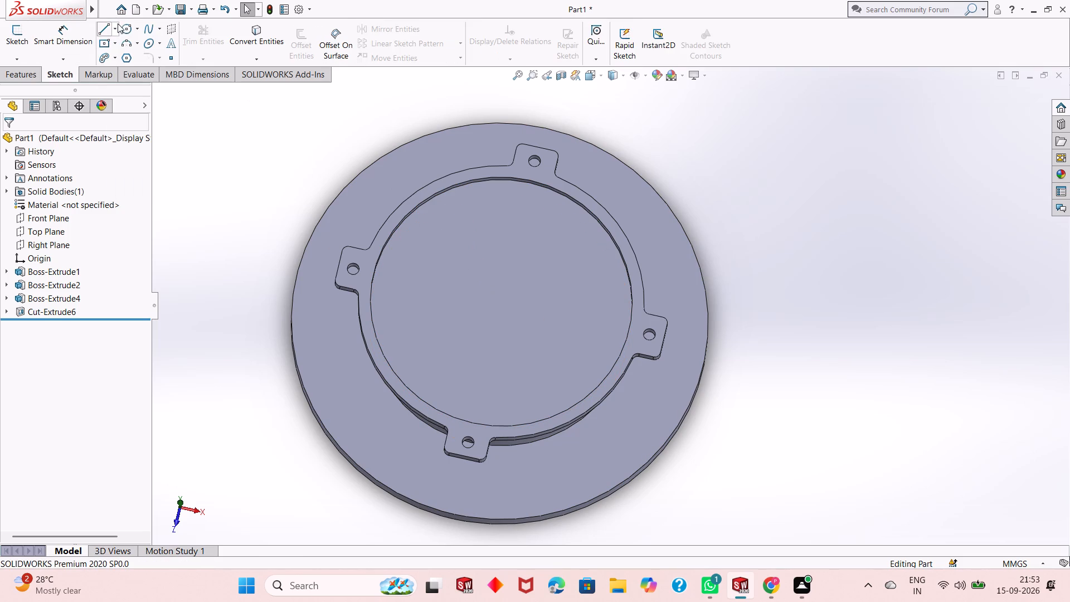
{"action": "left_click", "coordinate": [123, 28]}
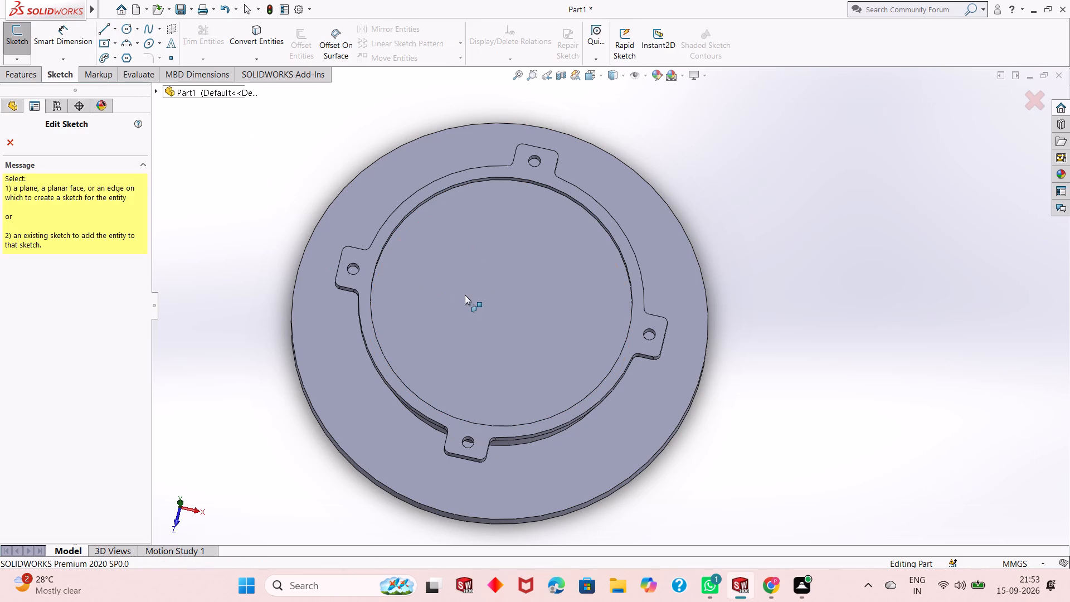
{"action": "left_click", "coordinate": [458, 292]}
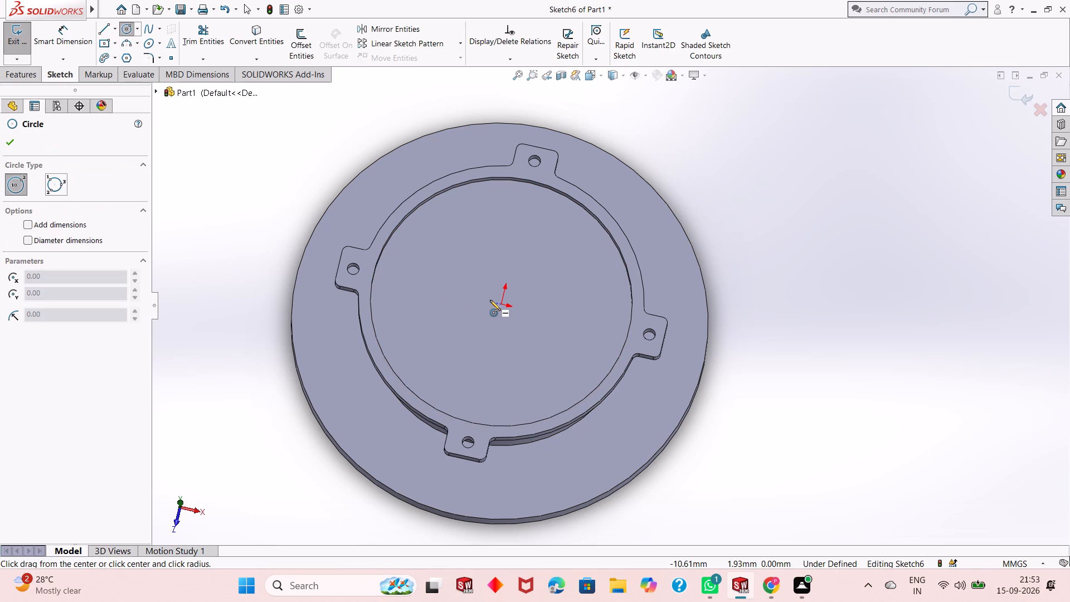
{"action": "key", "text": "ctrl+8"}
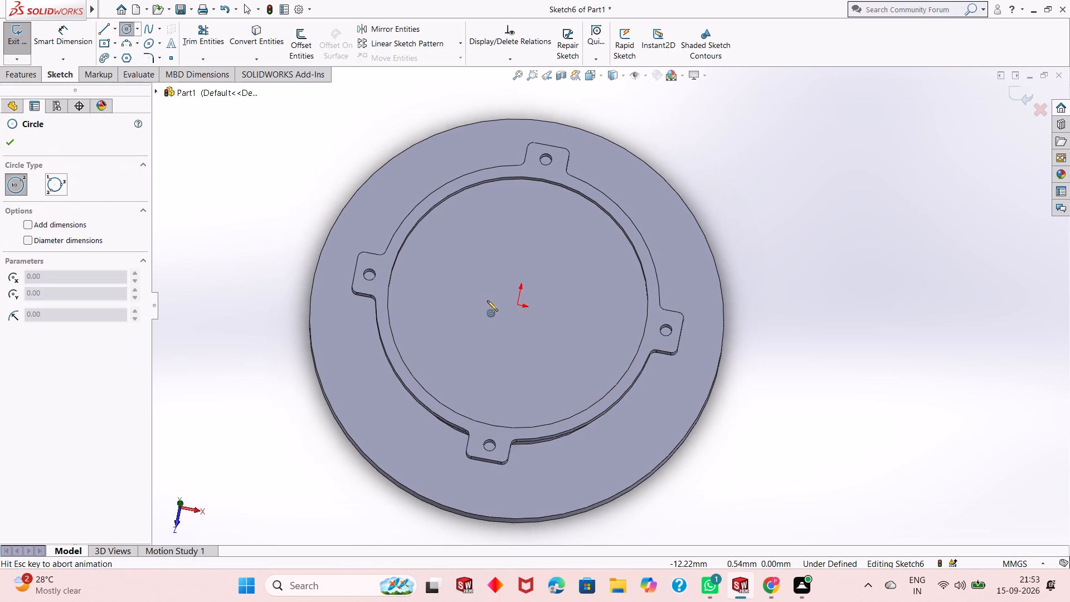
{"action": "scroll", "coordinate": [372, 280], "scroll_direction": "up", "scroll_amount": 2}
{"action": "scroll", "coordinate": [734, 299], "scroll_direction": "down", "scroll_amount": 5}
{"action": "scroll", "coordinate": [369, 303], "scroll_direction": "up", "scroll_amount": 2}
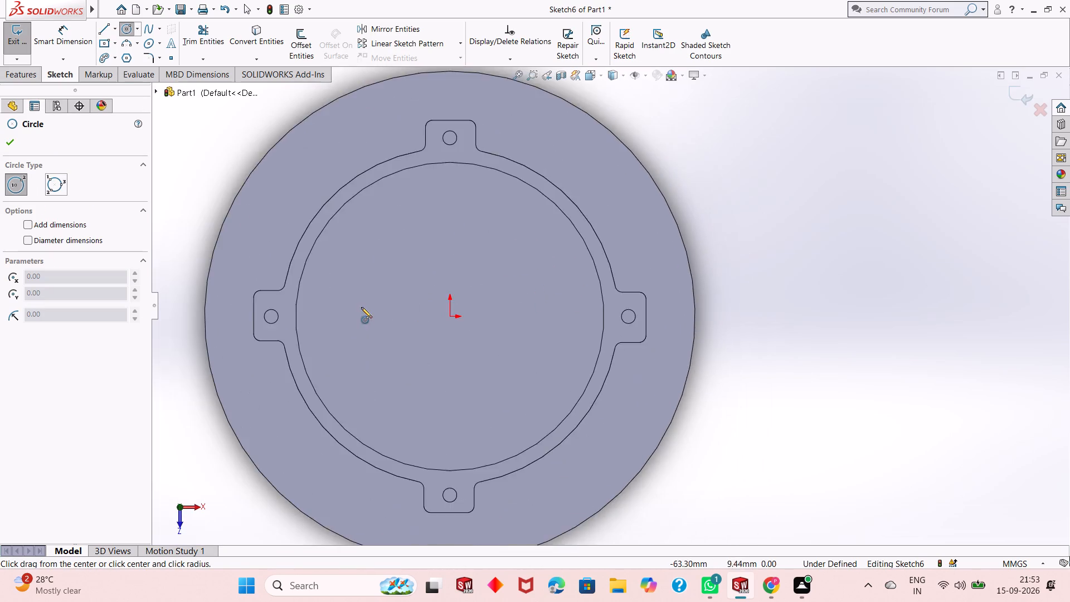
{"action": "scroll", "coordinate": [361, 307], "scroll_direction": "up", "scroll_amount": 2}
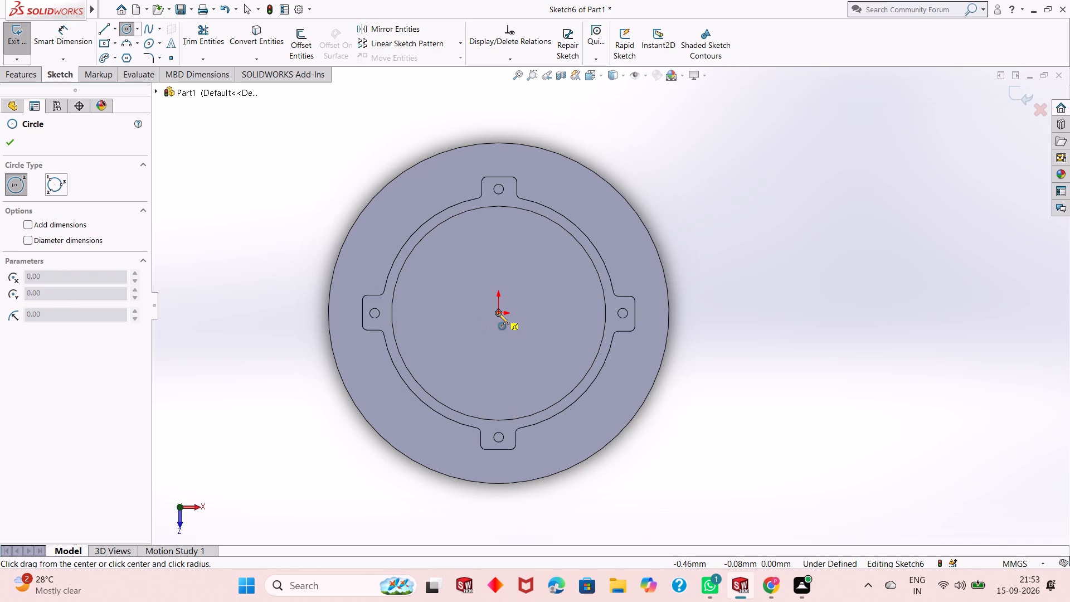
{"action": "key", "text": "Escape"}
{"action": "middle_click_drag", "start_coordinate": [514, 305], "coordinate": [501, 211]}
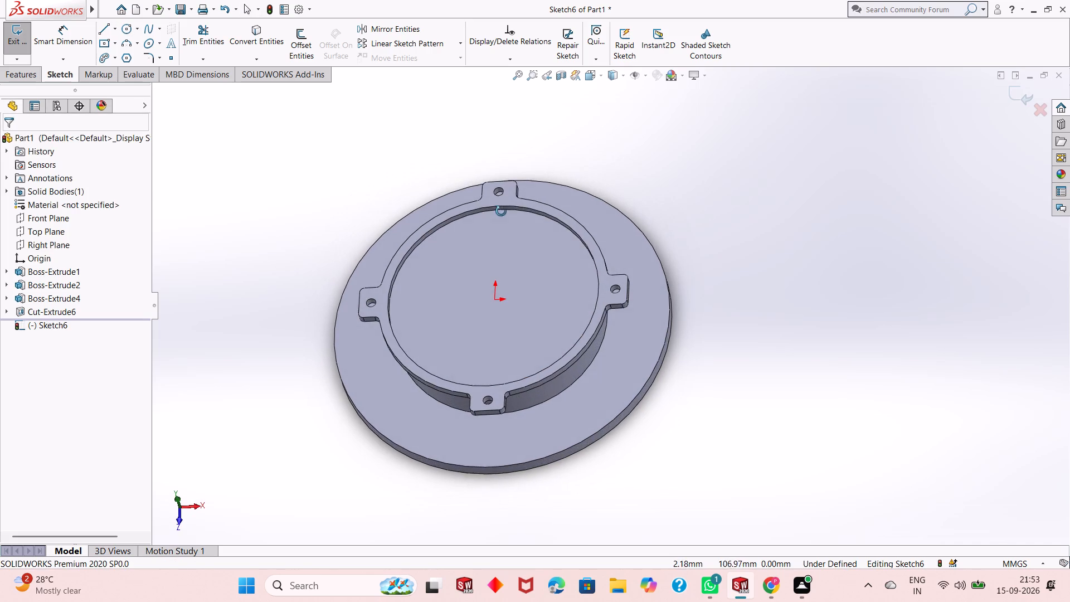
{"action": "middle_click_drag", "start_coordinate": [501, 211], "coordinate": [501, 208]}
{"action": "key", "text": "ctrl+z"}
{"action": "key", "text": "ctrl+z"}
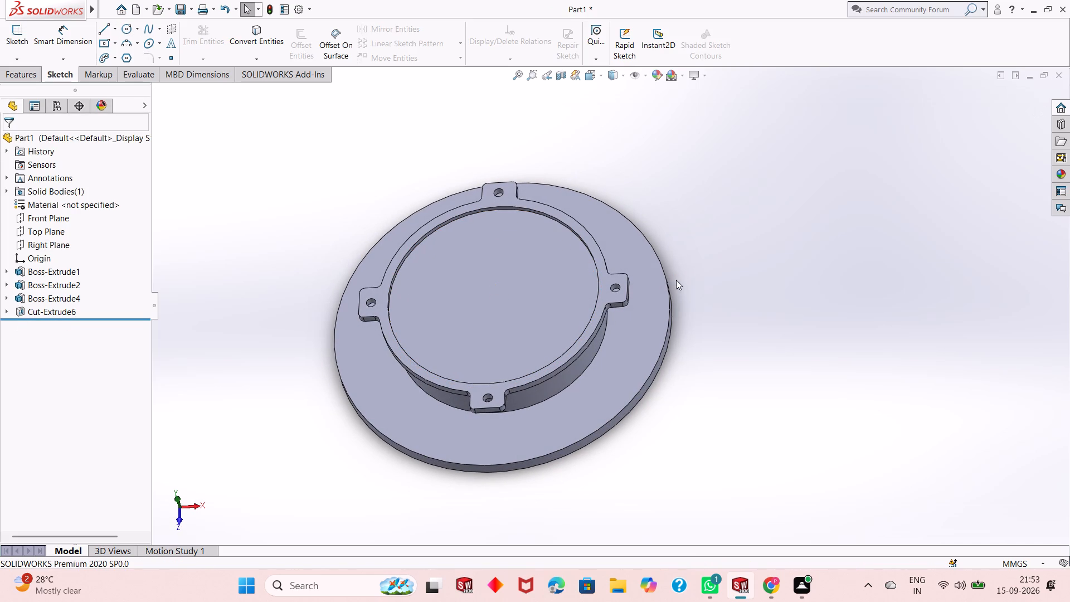
Undo the circular recess cut, going back into its 220 mm circle sketch on the lugged plate.
{"action": "key", "text": "ctrl+z"}
{"action": "key", "text": "ctrl+z"}
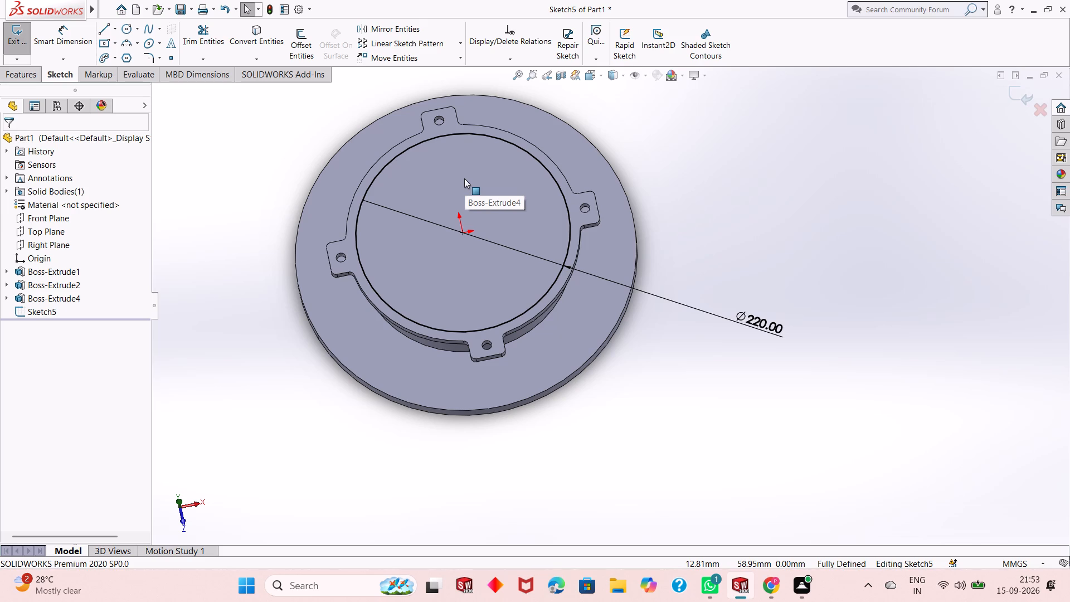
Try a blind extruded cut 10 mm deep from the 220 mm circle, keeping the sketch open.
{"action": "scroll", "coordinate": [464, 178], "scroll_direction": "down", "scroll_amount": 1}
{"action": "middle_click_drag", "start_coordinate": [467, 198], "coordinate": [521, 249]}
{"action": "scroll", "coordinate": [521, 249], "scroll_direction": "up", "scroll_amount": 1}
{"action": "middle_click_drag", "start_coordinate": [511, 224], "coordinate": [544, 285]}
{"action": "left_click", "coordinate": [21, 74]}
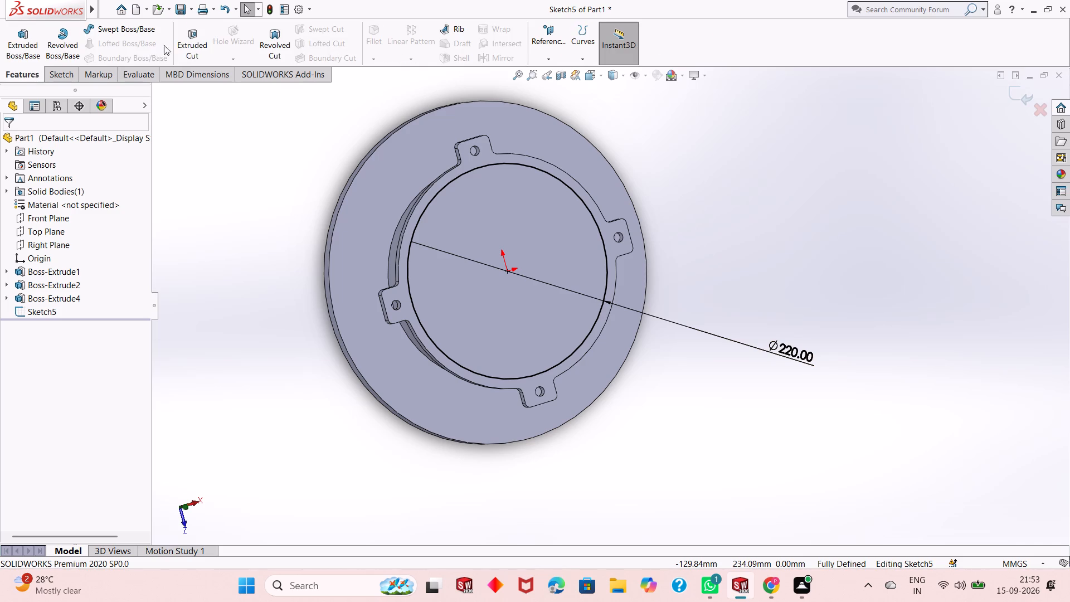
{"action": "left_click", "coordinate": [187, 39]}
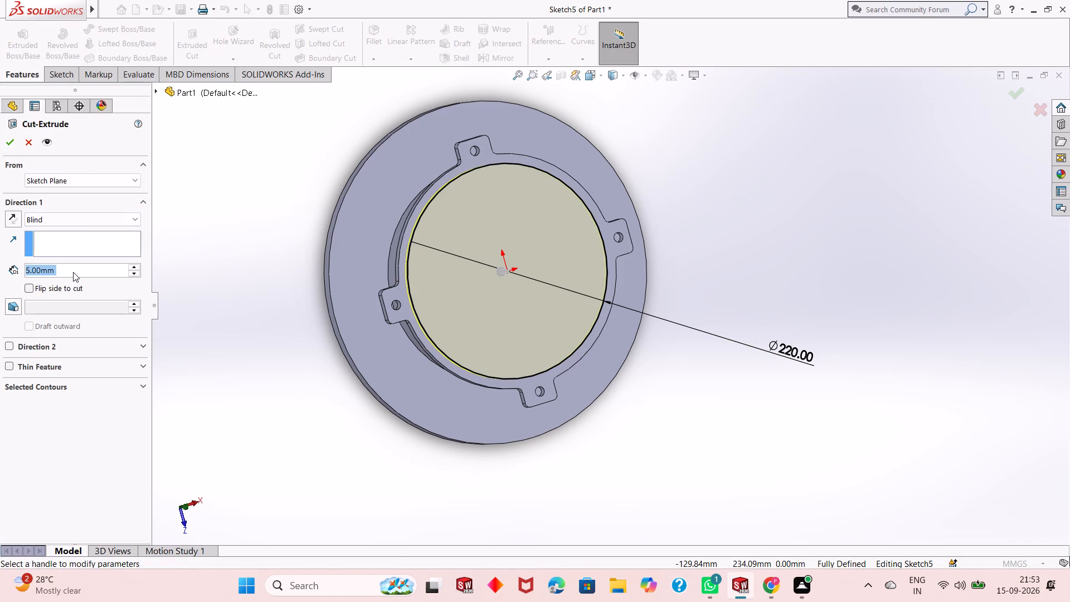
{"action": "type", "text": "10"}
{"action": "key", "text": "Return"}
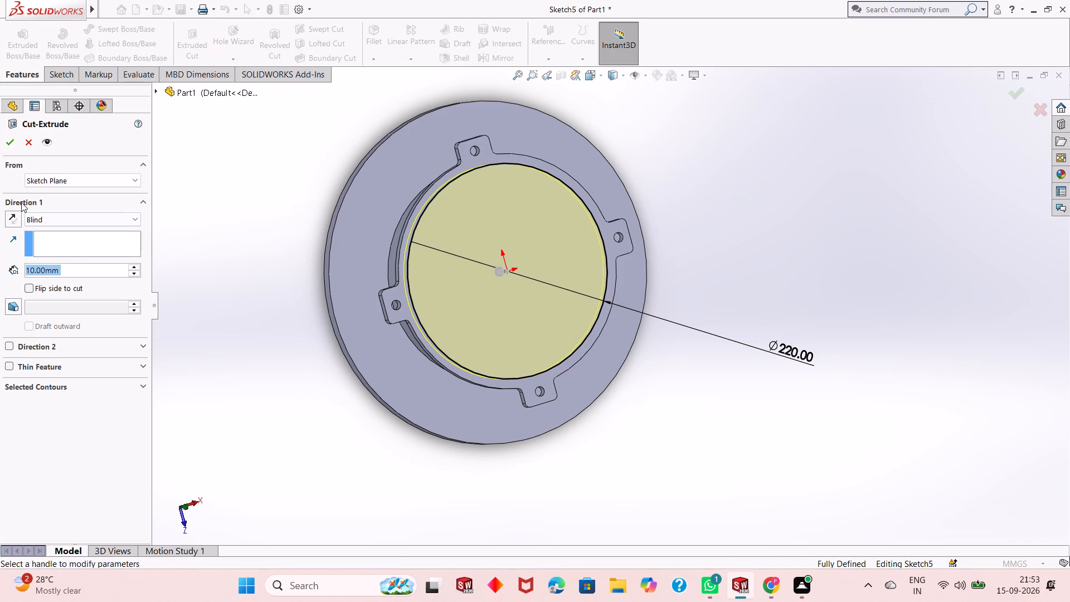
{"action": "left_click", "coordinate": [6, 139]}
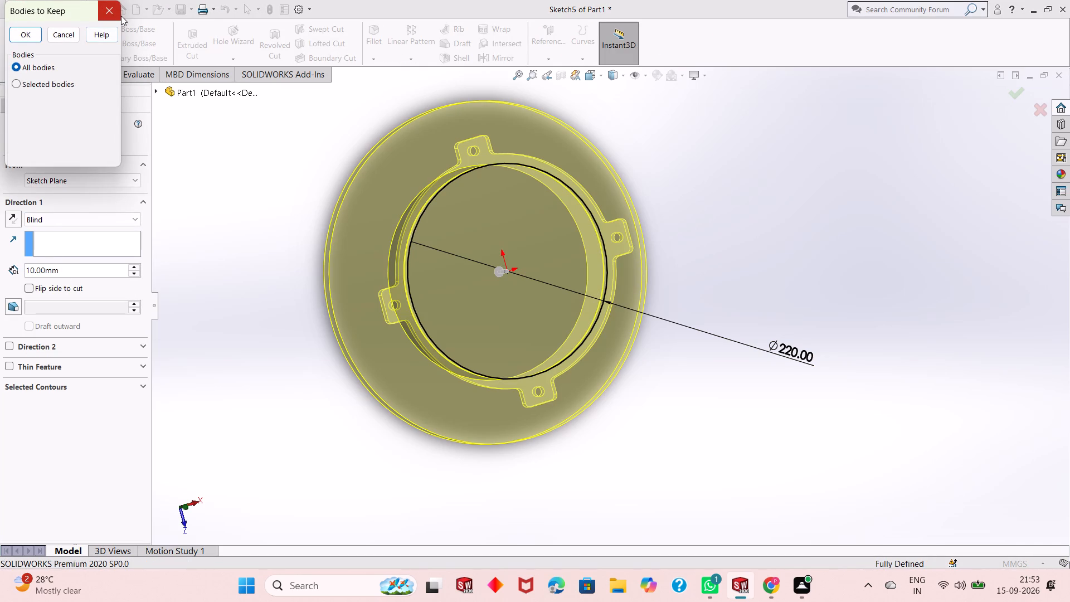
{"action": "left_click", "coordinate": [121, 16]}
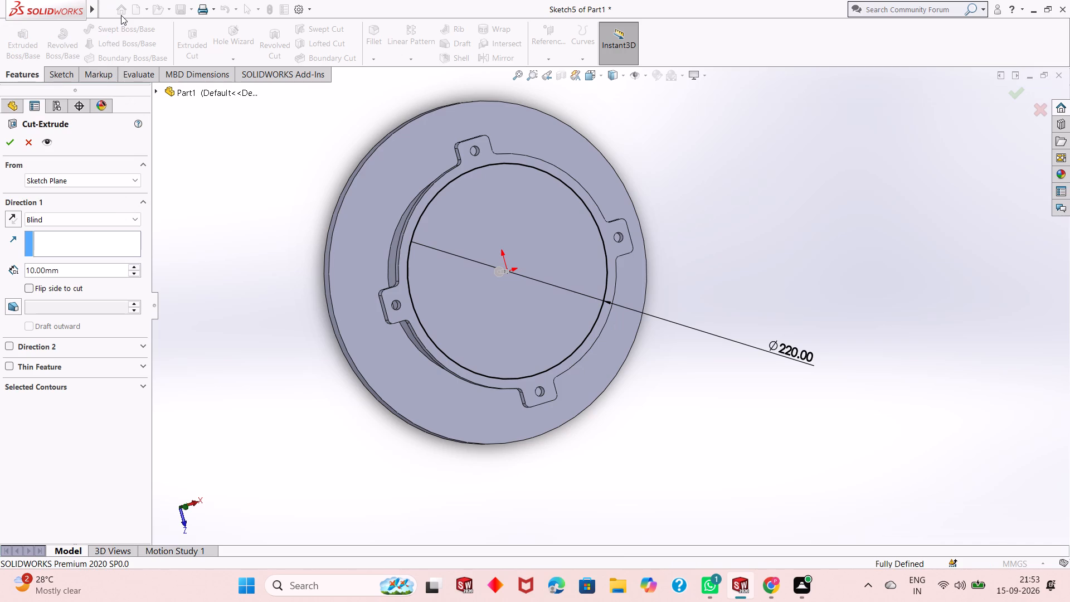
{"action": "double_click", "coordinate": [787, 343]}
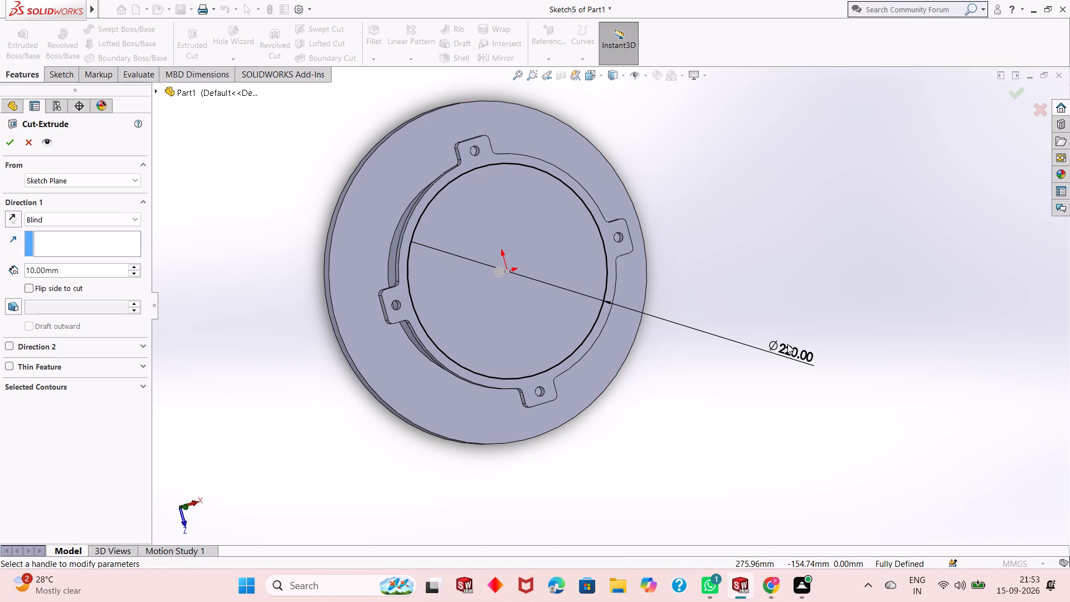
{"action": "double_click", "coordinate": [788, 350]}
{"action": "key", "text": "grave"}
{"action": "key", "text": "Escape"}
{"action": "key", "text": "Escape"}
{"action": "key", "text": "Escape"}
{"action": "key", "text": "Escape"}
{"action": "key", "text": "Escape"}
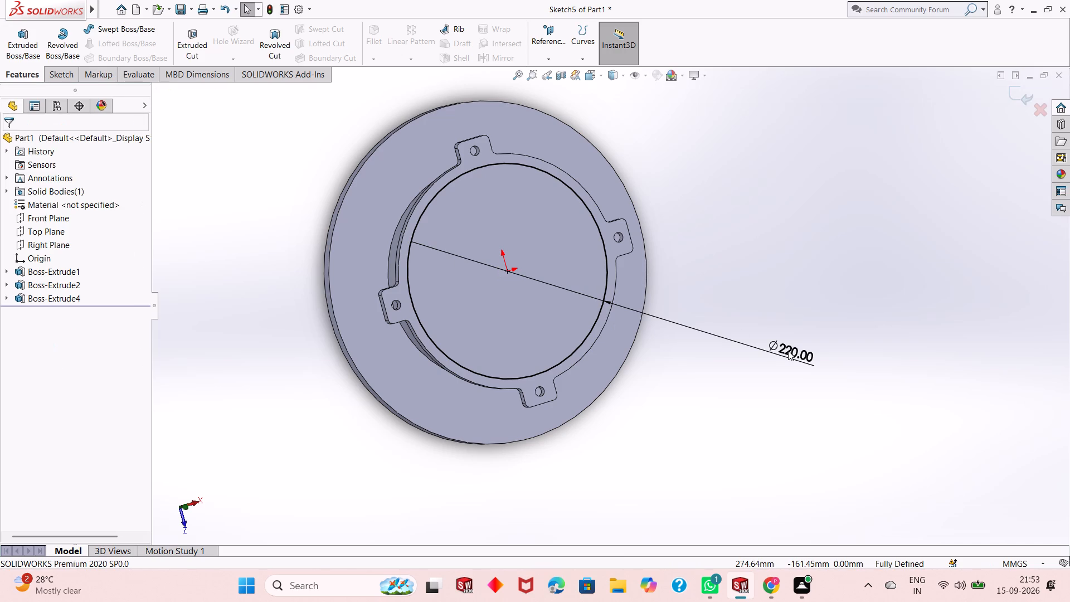
Set the recess circle's diameter to 209 mm.
{"action": "double_click", "coordinate": [788, 351]}
{"action": "type", "text": "209"}
{"action": "key", "text": "Return"}
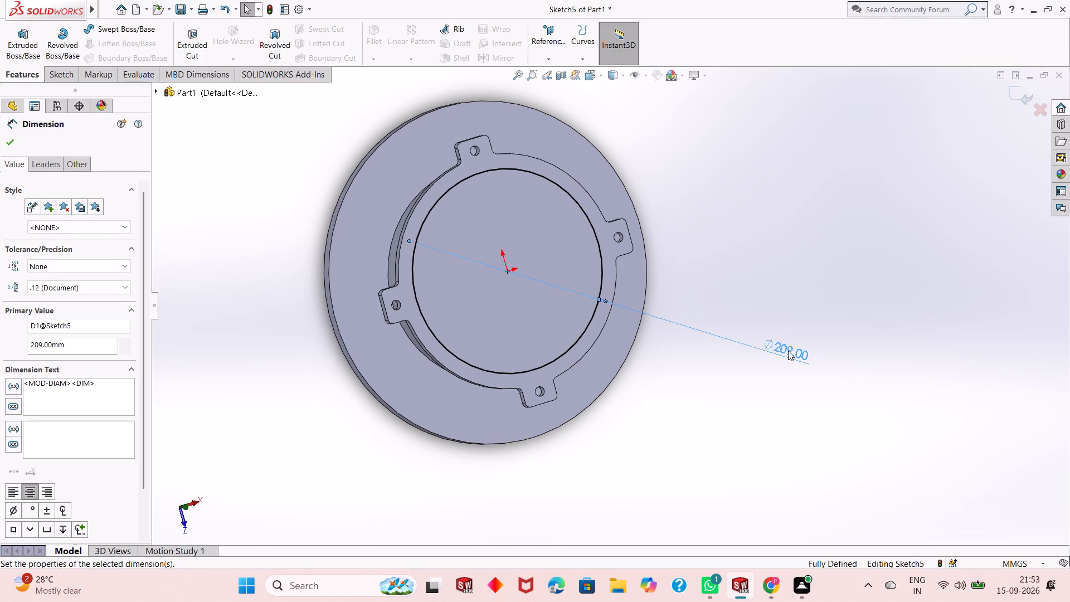
{"action": "left_click", "coordinate": [9, 148]}
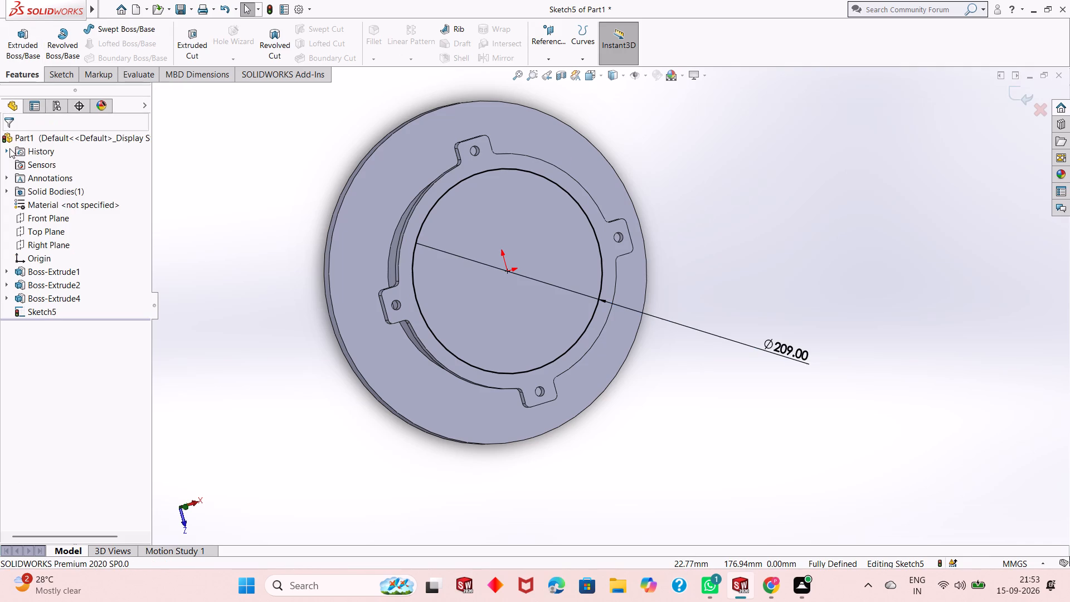
Make a blind extruded cut 10 mm deep from the 209 mm circle into the lugged plate.
{"action": "left_click", "coordinate": [198, 36]}
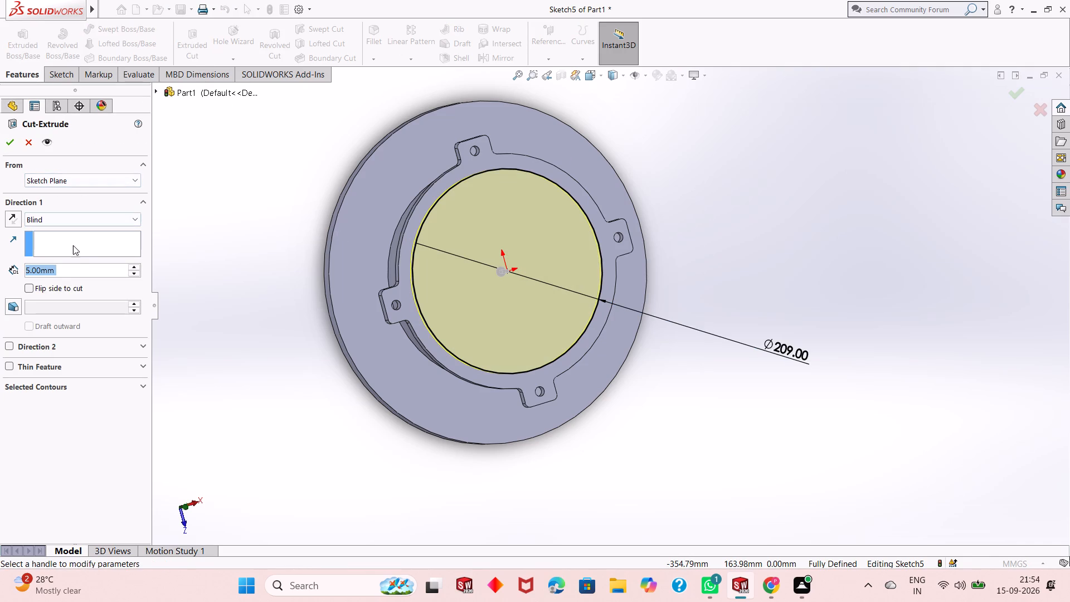
{"action": "type", "text": "10"}
{"action": "key", "text": "Return"}
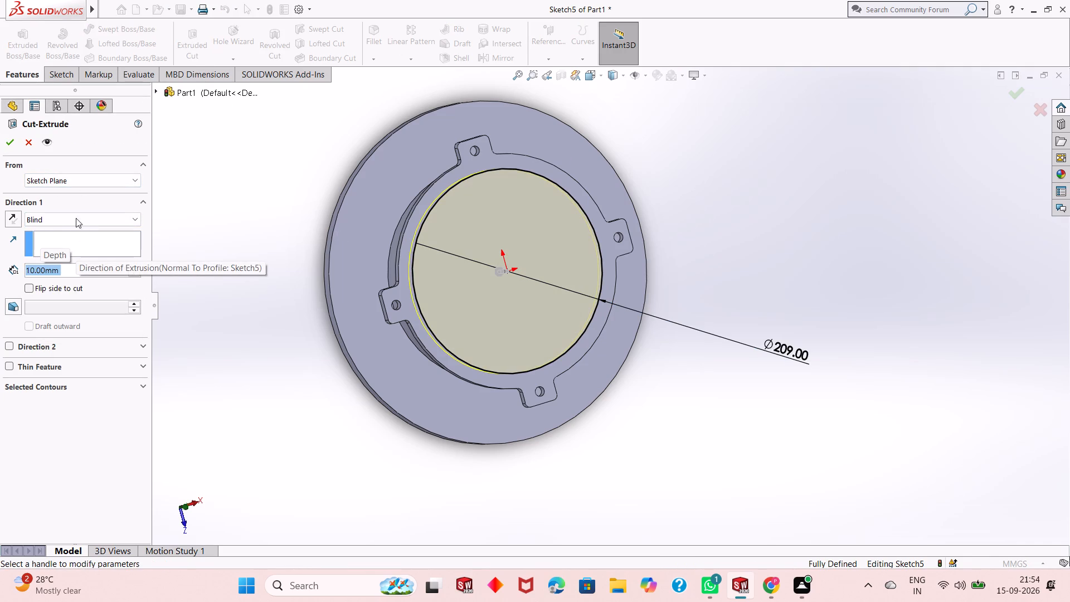
{"action": "left_click", "coordinate": [12, 139]}
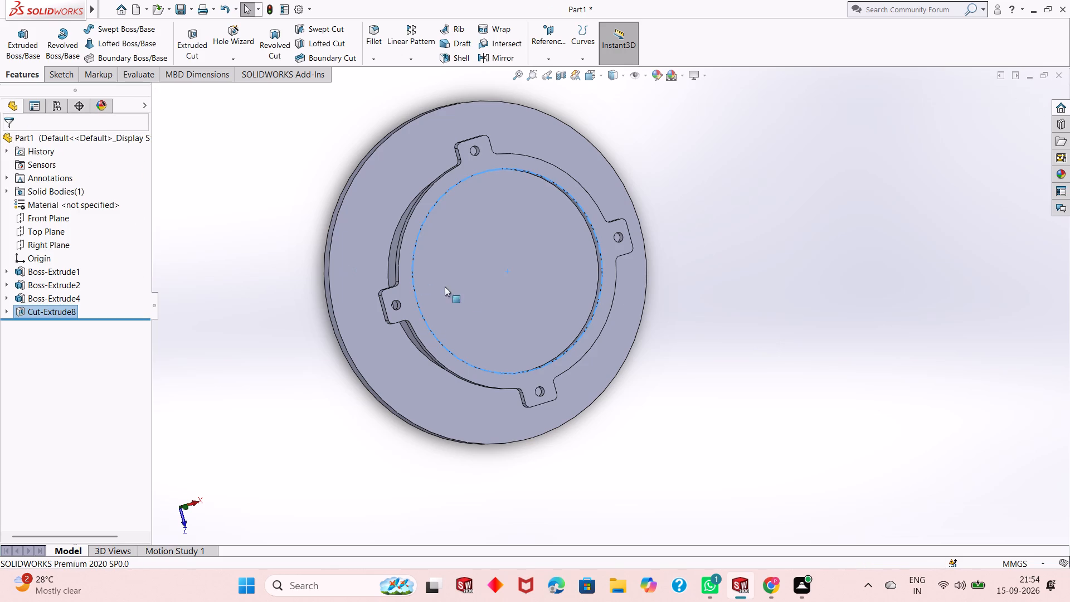
{"action": "key", "text": "Escape"}
Change the depth of the 209 mm circular cut to 45 mm.
{"action": "middle_click_drag", "start_coordinate": [513, 310], "coordinate": [489, 244]}
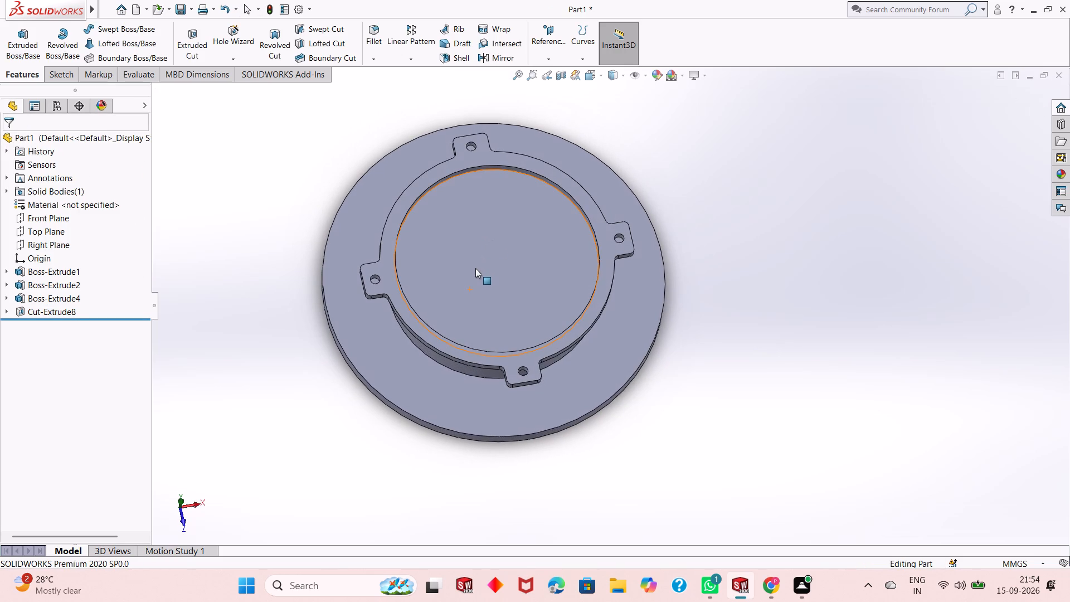
{"action": "left_click", "coordinate": [72, 313]}
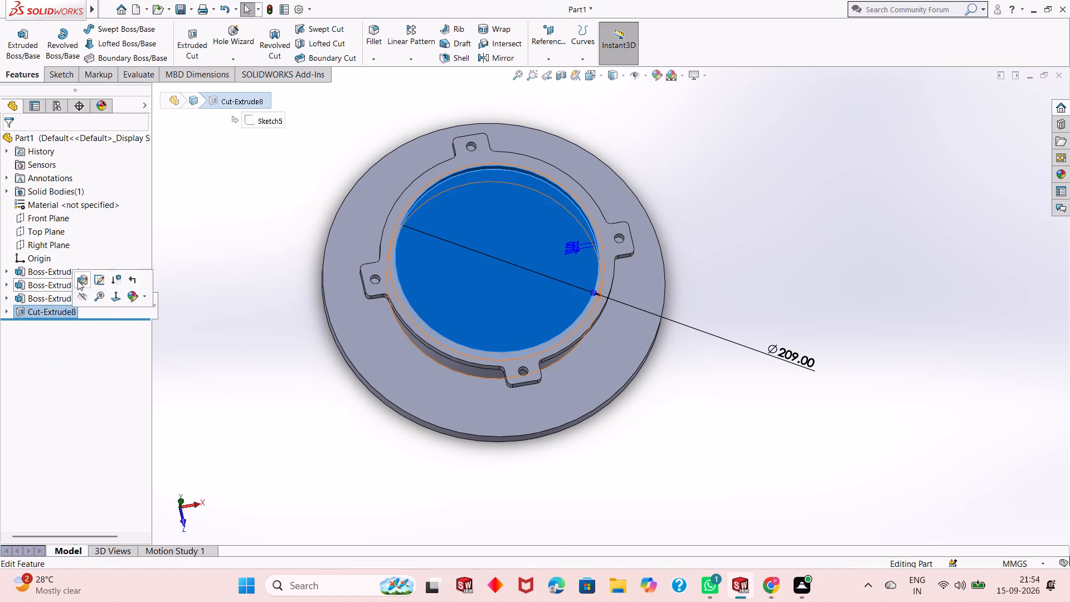
{"action": "left_click", "coordinate": [78, 280]}
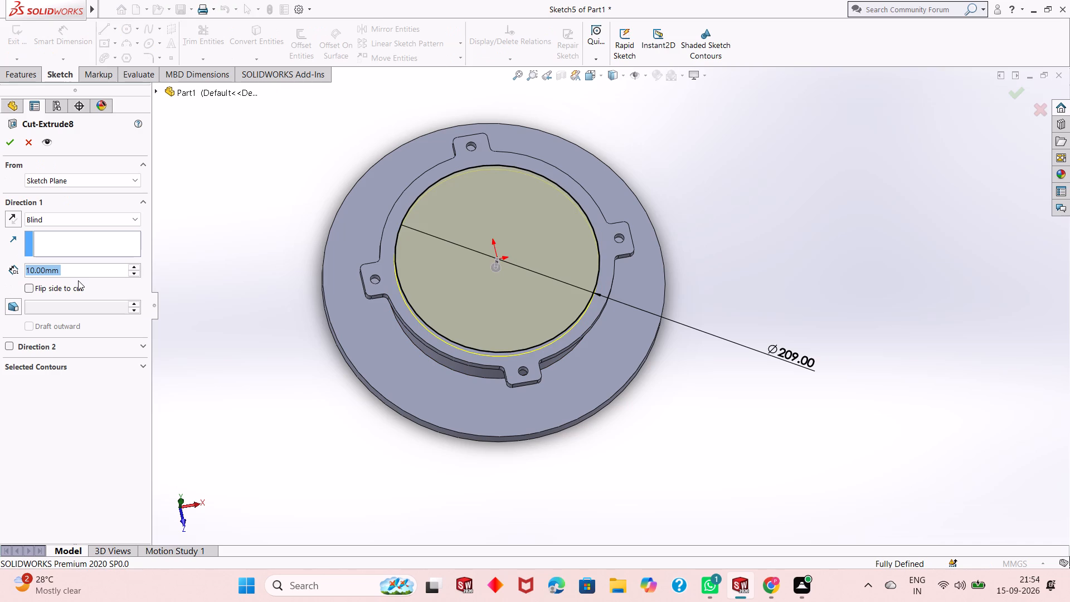
{"action": "key", "text": "4"}
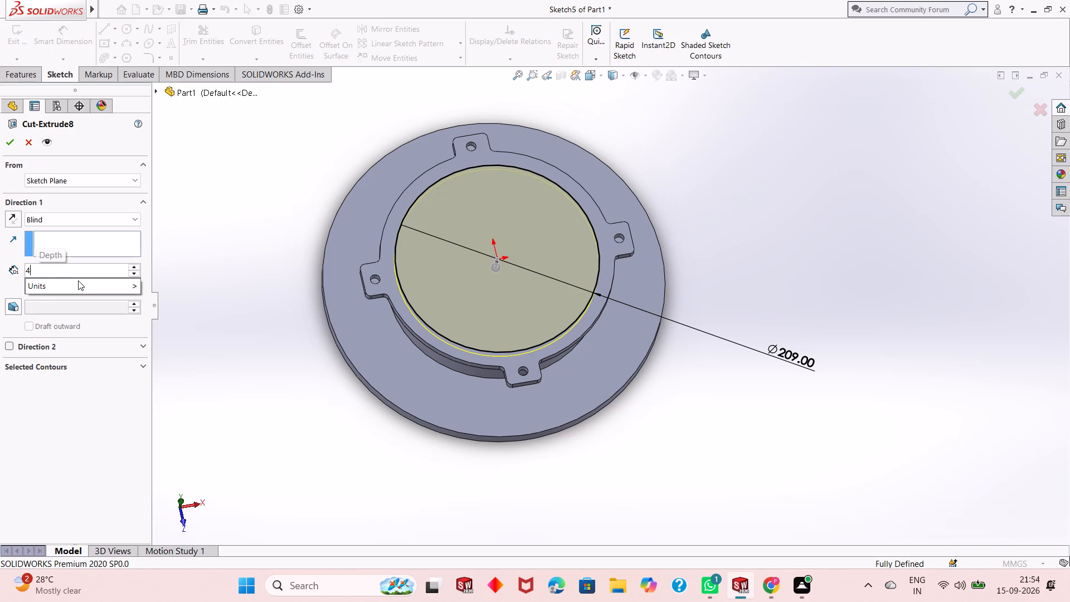
{"action": "key", "text": "5"}
{"action": "key", "text": "Return"}
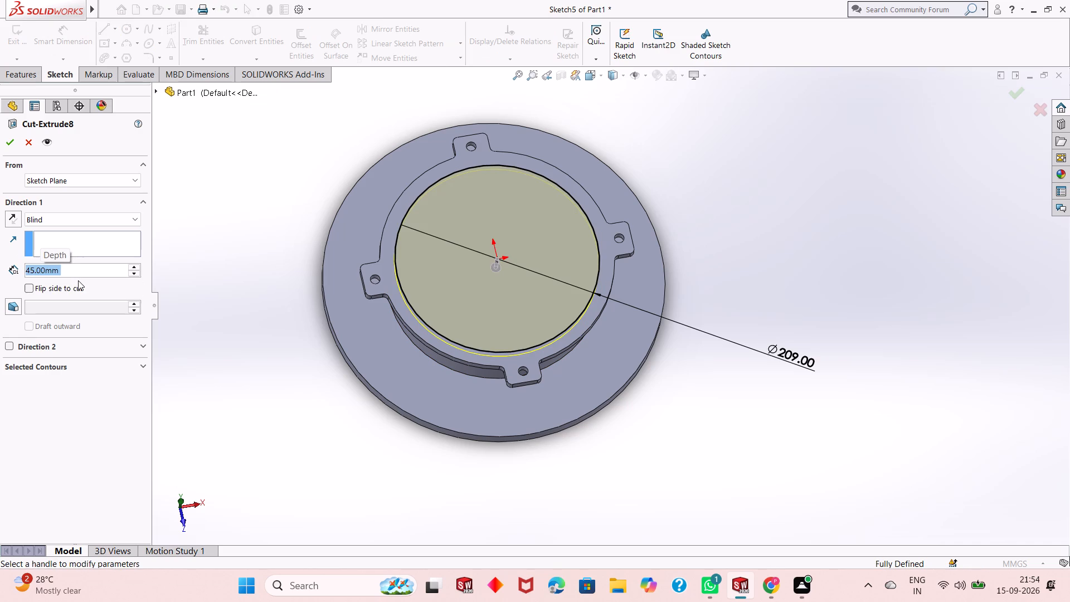
{"action": "left_click", "coordinate": [12, 144]}
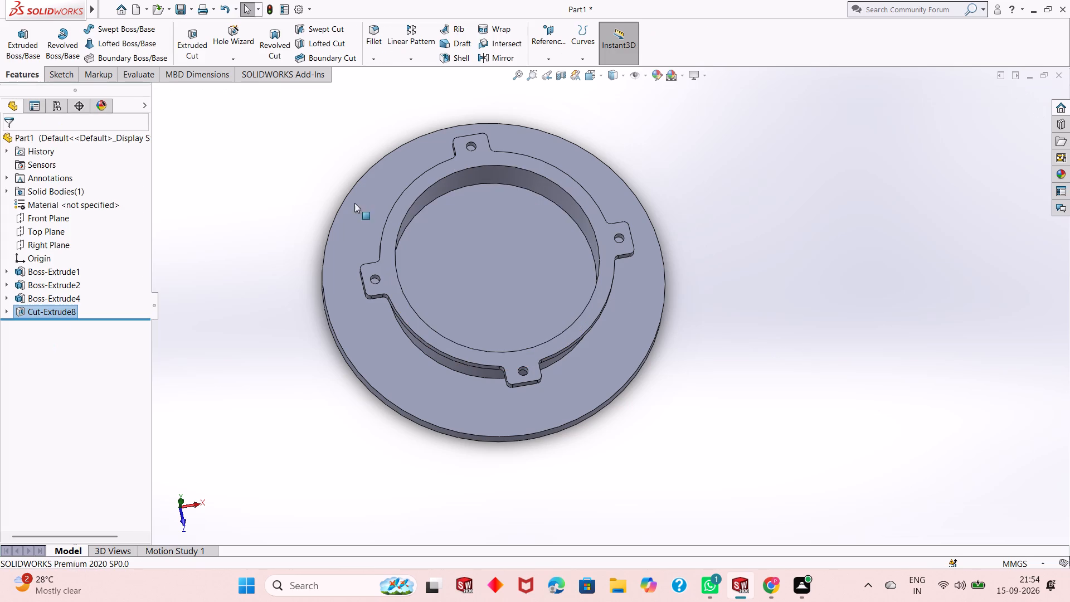
Start a sketch on the floor of the circular recess and draw an origin-centred circle about 107 mm in diameter.
{"action": "middle_click_drag", "start_coordinate": [512, 208], "coordinate": [531, 261]}
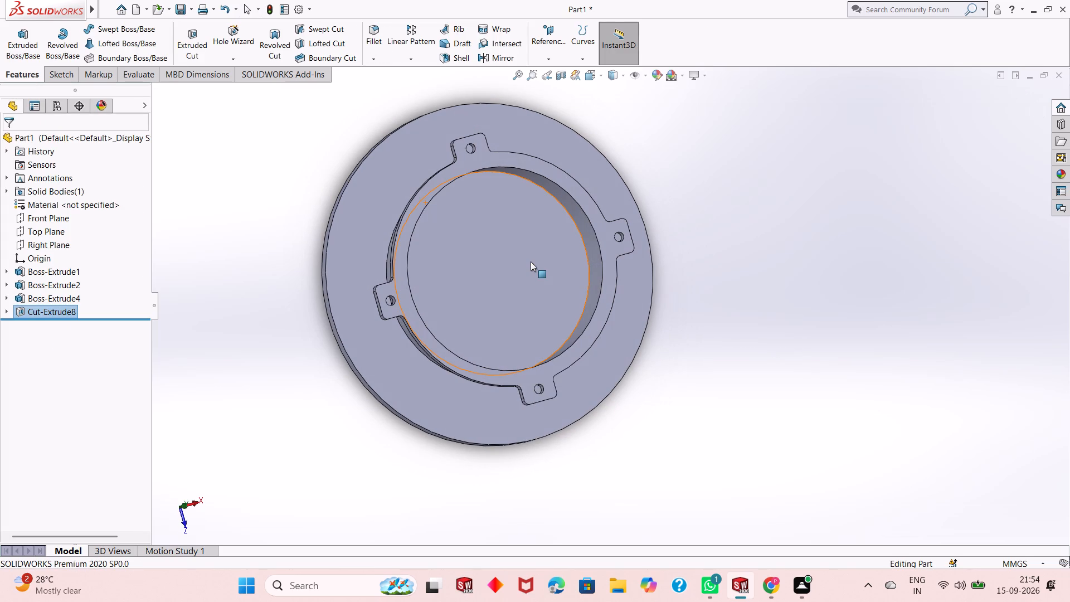
{"action": "left_click", "coordinate": [531, 261]}
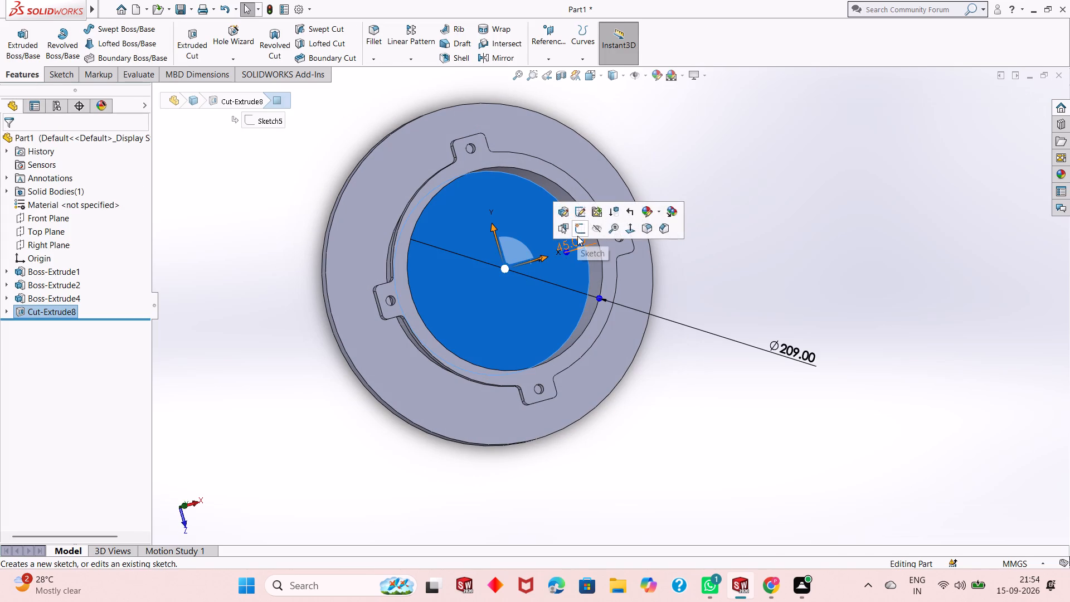
{"action": "left_click", "coordinate": [577, 236]}
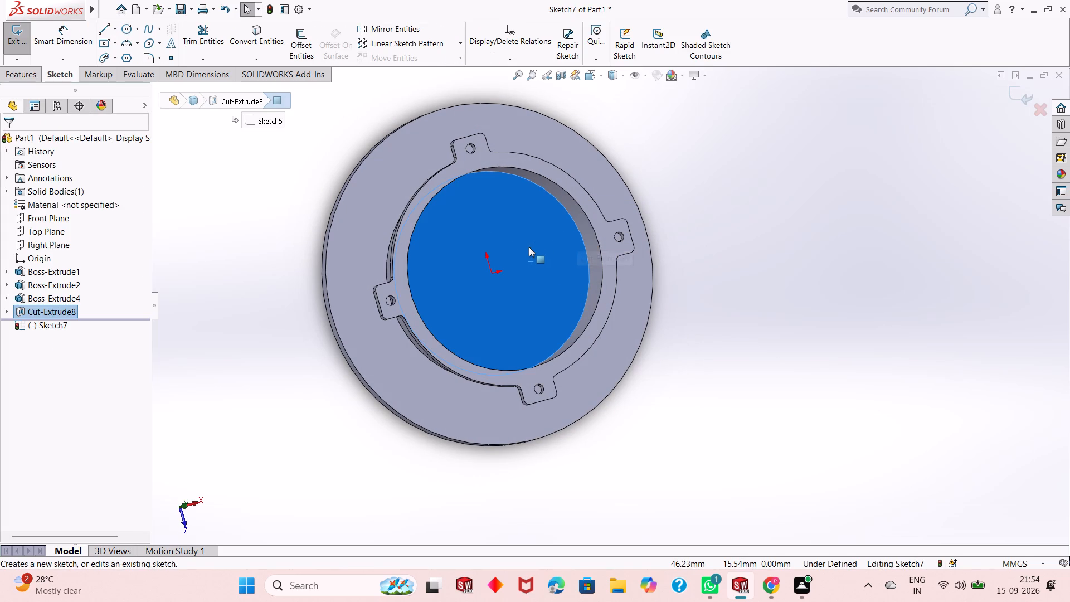
{"action": "key", "text": "ctrl+8"}
{"action": "scroll", "coordinate": [521, 254], "scroll_direction": "up", "scroll_amount": 3}
{"action": "scroll", "coordinate": [670, 279], "scroll_direction": "down", "scroll_amount": 2}
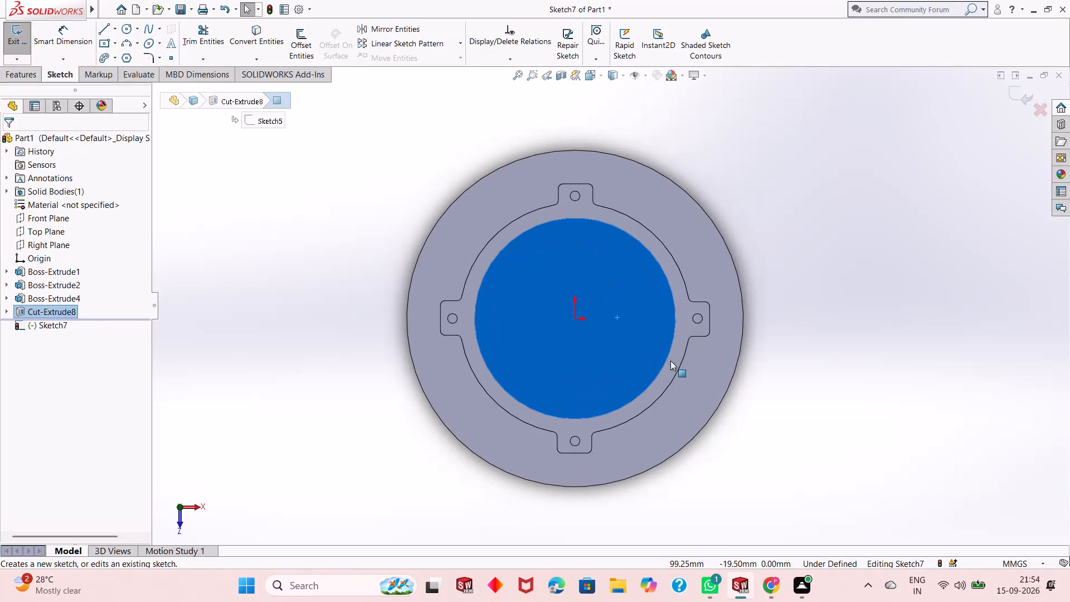
{"action": "scroll", "coordinate": [656, 361], "scroll_direction": "down", "scroll_amount": 1}
{"action": "scroll", "coordinate": [554, 311], "scroll_direction": "up", "scroll_amount": 2}
{"action": "scroll", "coordinate": [671, 323], "scroll_direction": "down", "scroll_amount": 1}
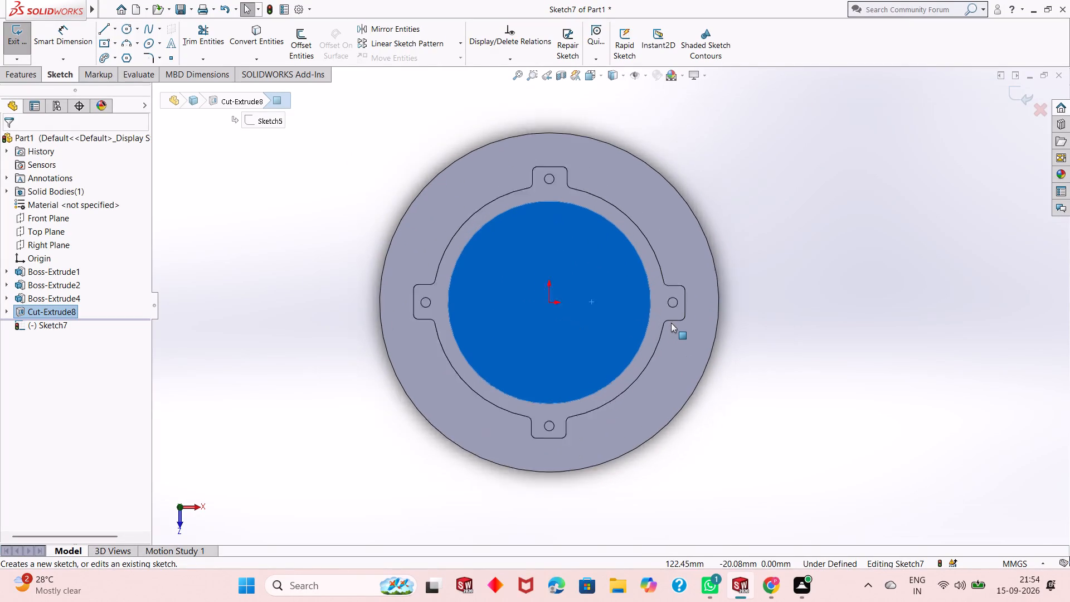
{"action": "scroll", "coordinate": [671, 323], "scroll_direction": "down", "scroll_amount": 1}
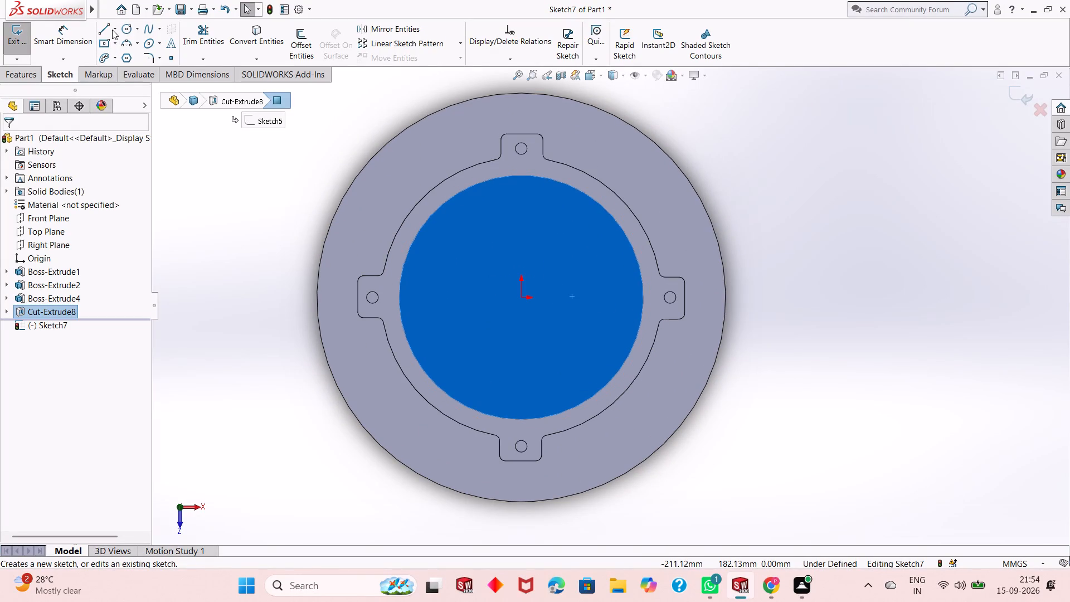
{"action": "left_click", "coordinate": [125, 28]}
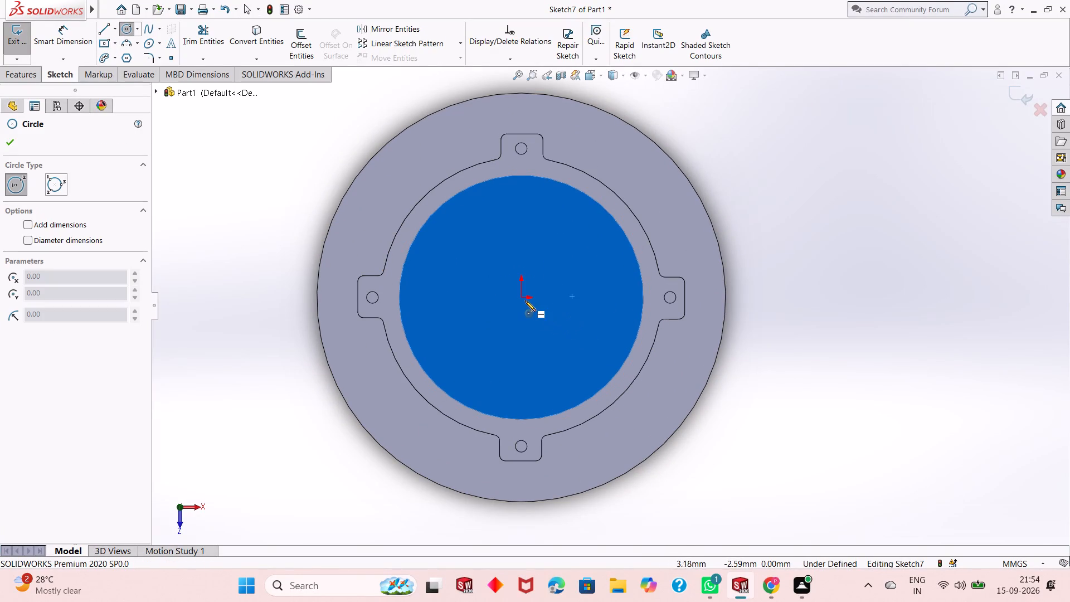
{"action": "left_click", "coordinate": [522, 300]}
{"action": "left_click", "coordinate": [564, 252]}
{"action": "key", "text": "Escape"}
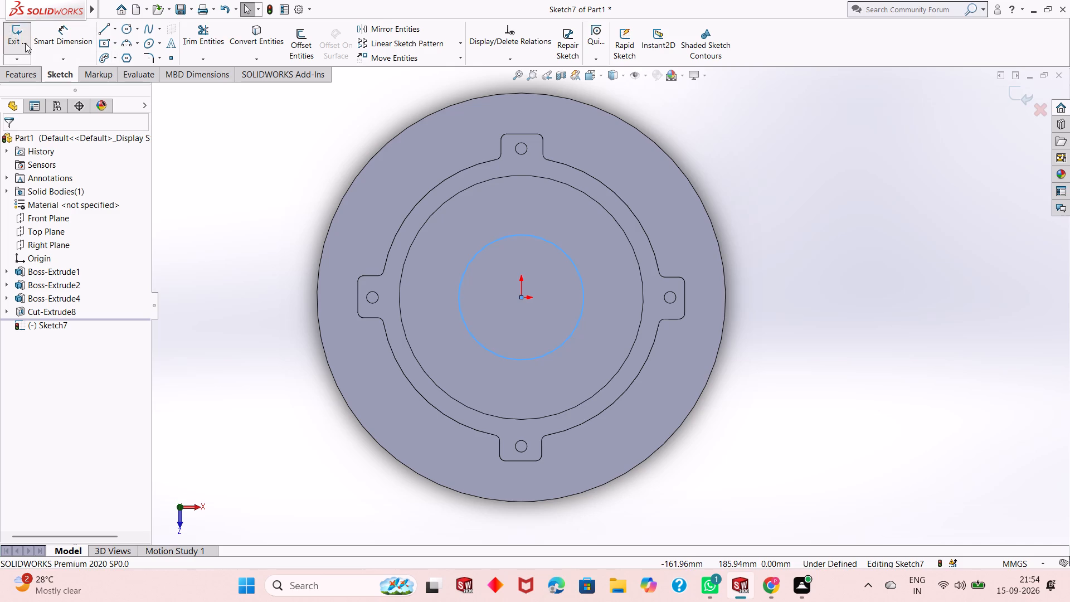
Dimension the new circle on the recess floor to a diameter of 130 mm.
{"action": "left_click", "coordinate": [65, 37]}
{"action": "left_click", "coordinate": [566, 257]}
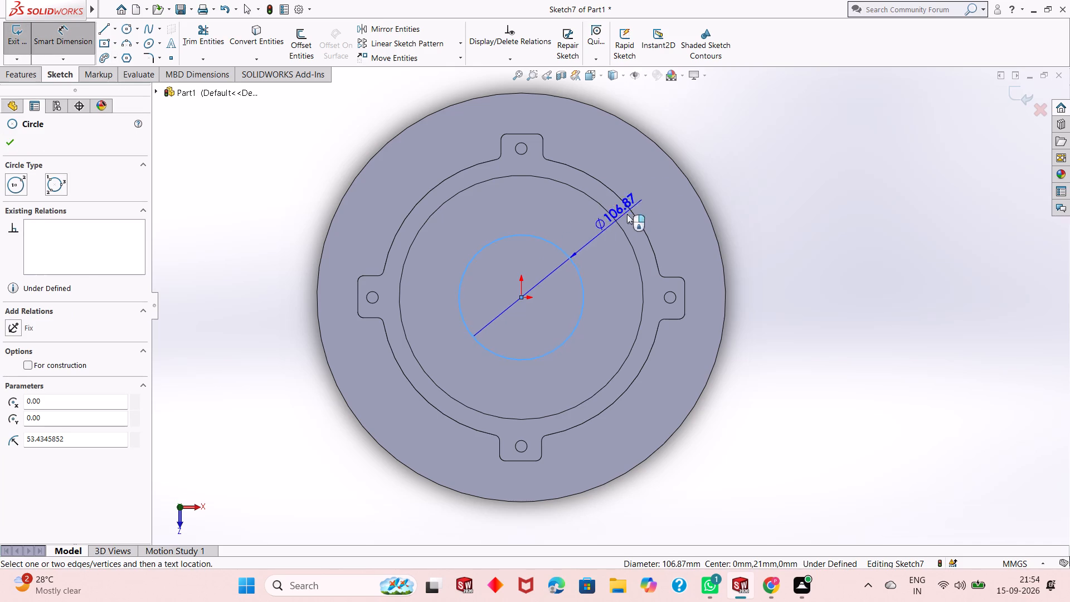
{"action": "left_click", "coordinate": [780, 180]}
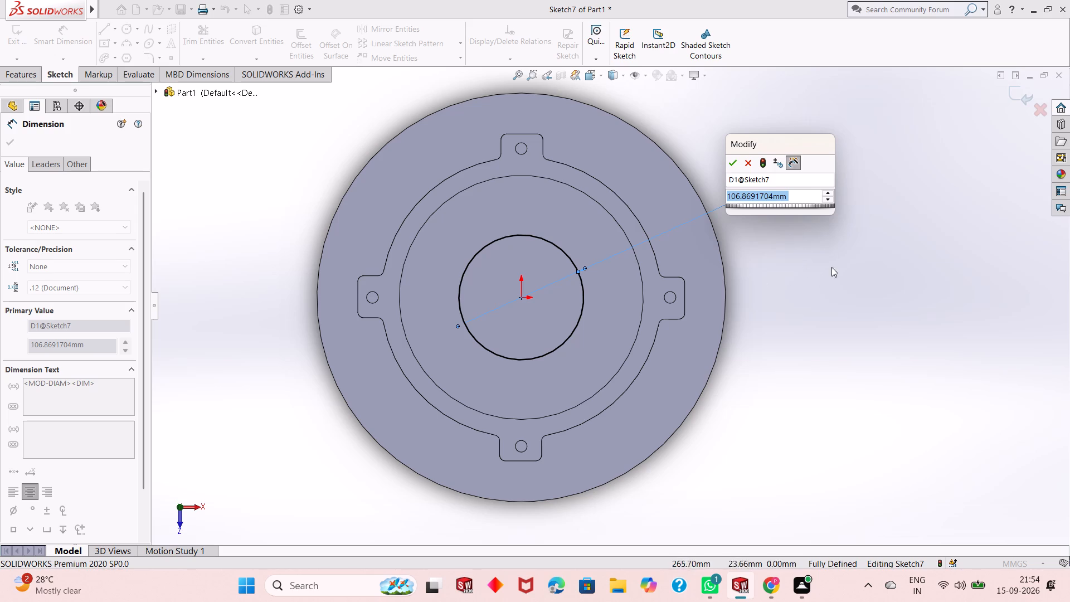
{"action": "scroll", "coordinate": [892, 261], "scroll_direction": "down", "scroll_amount": 1}
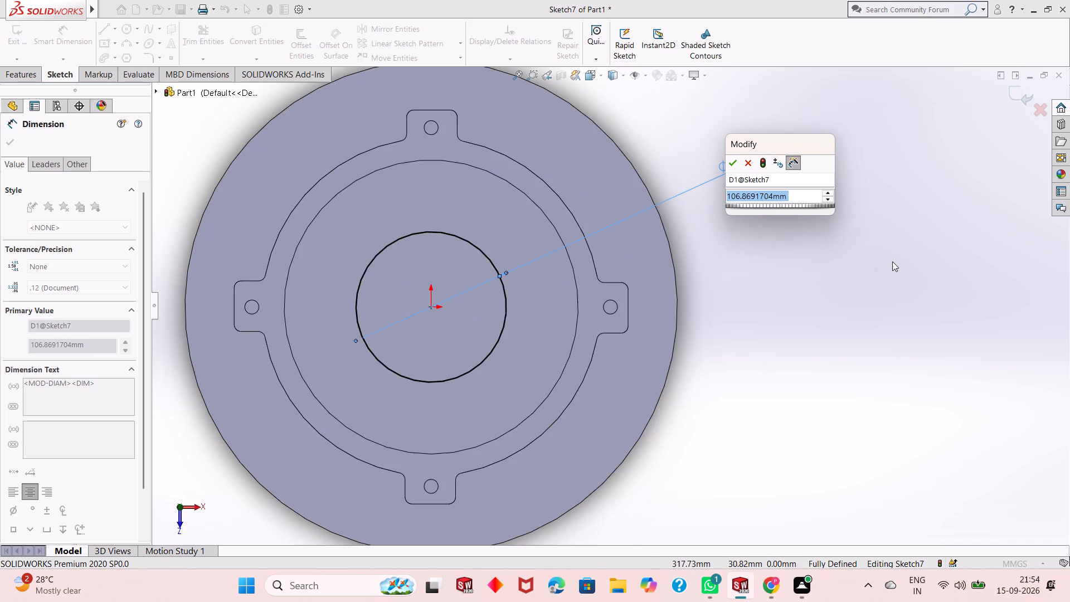
{"action": "scroll", "coordinate": [881, 272], "scroll_direction": "up", "scroll_amount": 1}
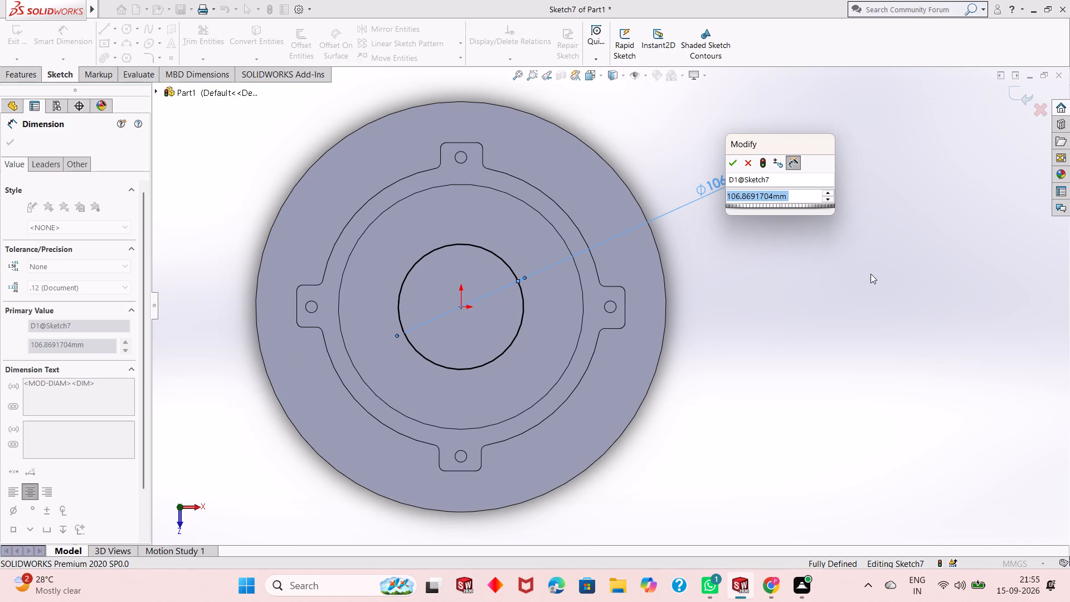
{"action": "type", "text": "130"}
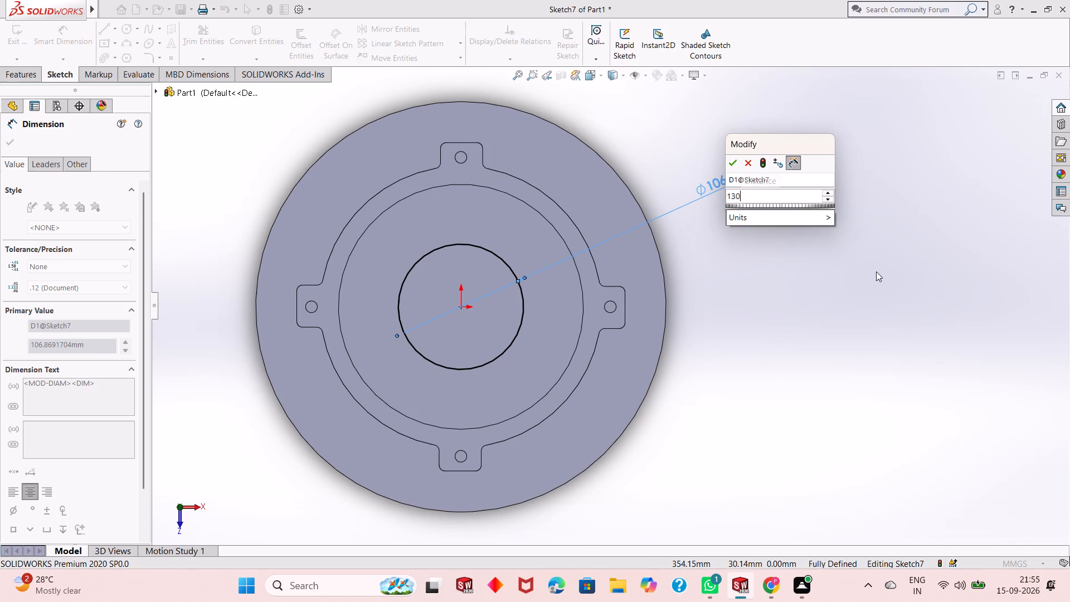
{"action": "key", "text": "Return"}
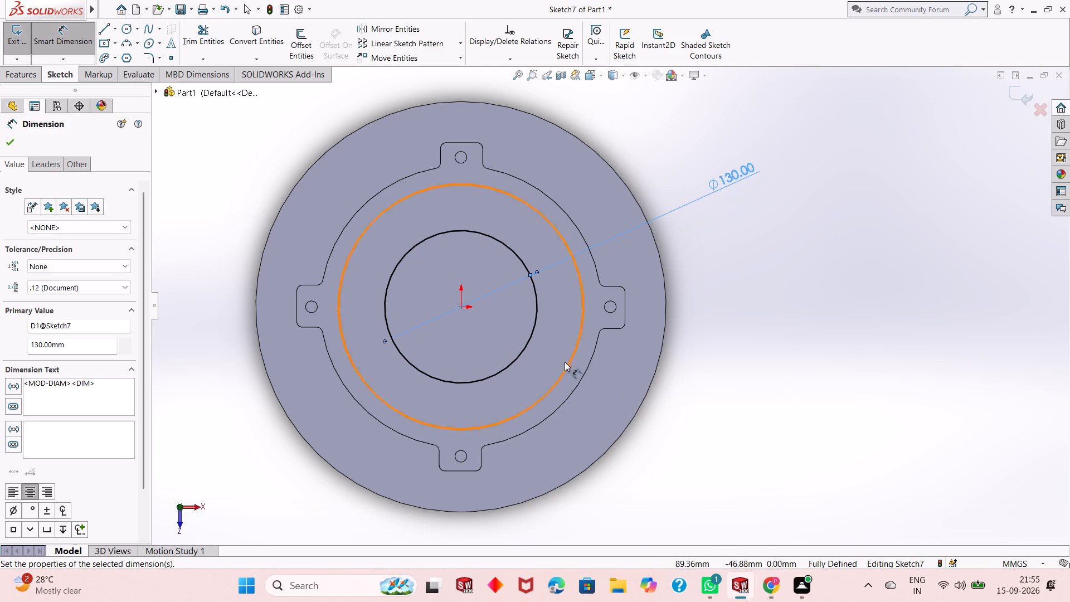
{"action": "middle_click_drag", "start_coordinate": [547, 348], "coordinate": [573, 250]}
{"action": "scroll", "coordinate": [521, 245], "scroll_direction": "down", "scroll_amount": 1}
{"action": "middle_click_drag", "start_coordinate": [465, 304], "coordinate": [448, 337]}
{"action": "scroll", "coordinate": [435, 330], "scroll_direction": "up", "scroll_amount": 1}
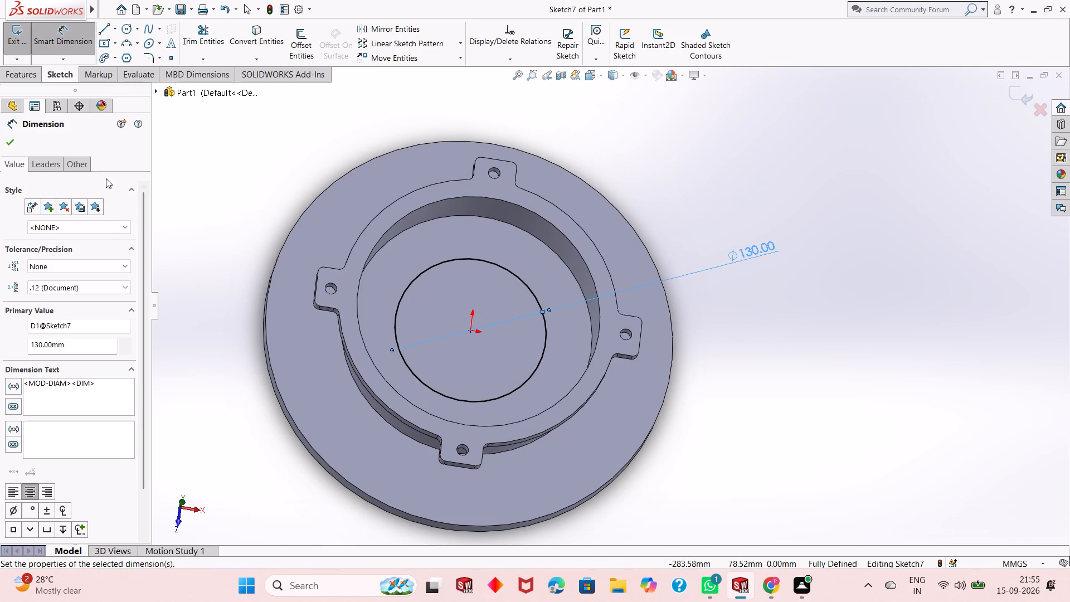
{"action": "left_click", "coordinate": [11, 144]}
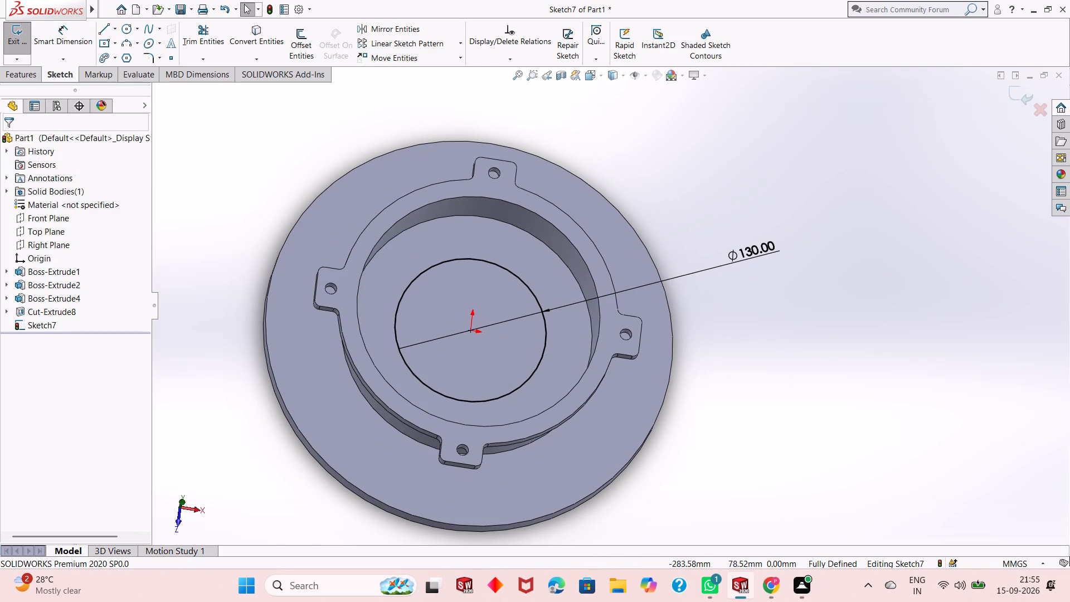
Extrude the 130 mm circle as a blind boss 32 mm high from the recess floor, merged with the body.
{"action": "left_click", "coordinate": [25, 74]}
{"action": "left_click", "coordinate": [27, 46]}
{"action": "middle_click_drag", "start_coordinate": [479, 314], "coordinate": [498, 267]}
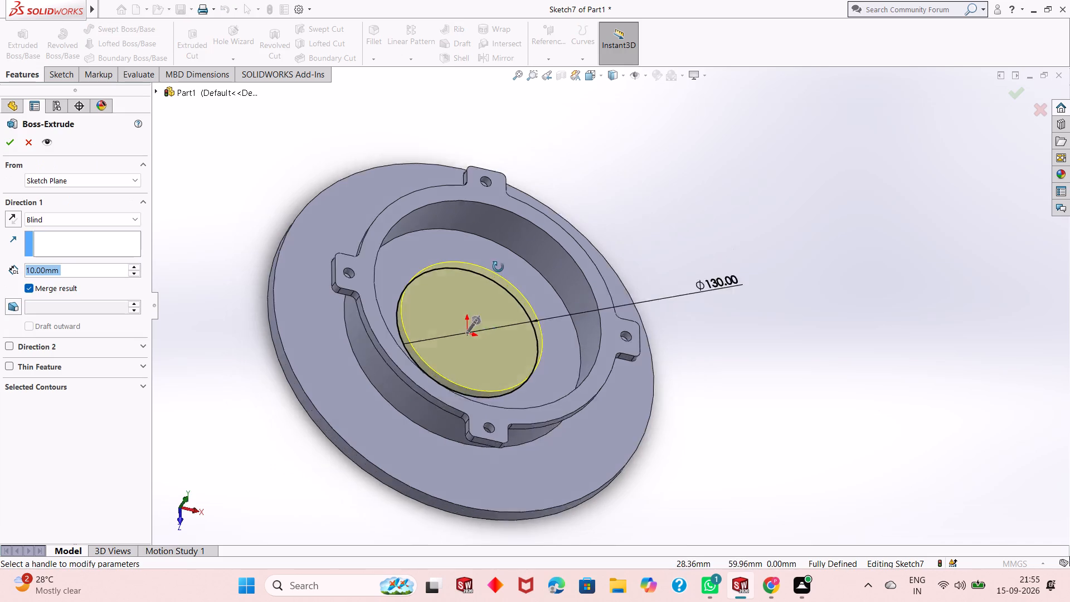
{"action": "middle_click_drag", "start_coordinate": [498, 267], "coordinate": [498, 235]}
{"action": "scroll", "coordinate": [498, 235], "scroll_direction": "up", "scroll_amount": 1}
{"action": "double_click", "coordinate": [91, 270]}
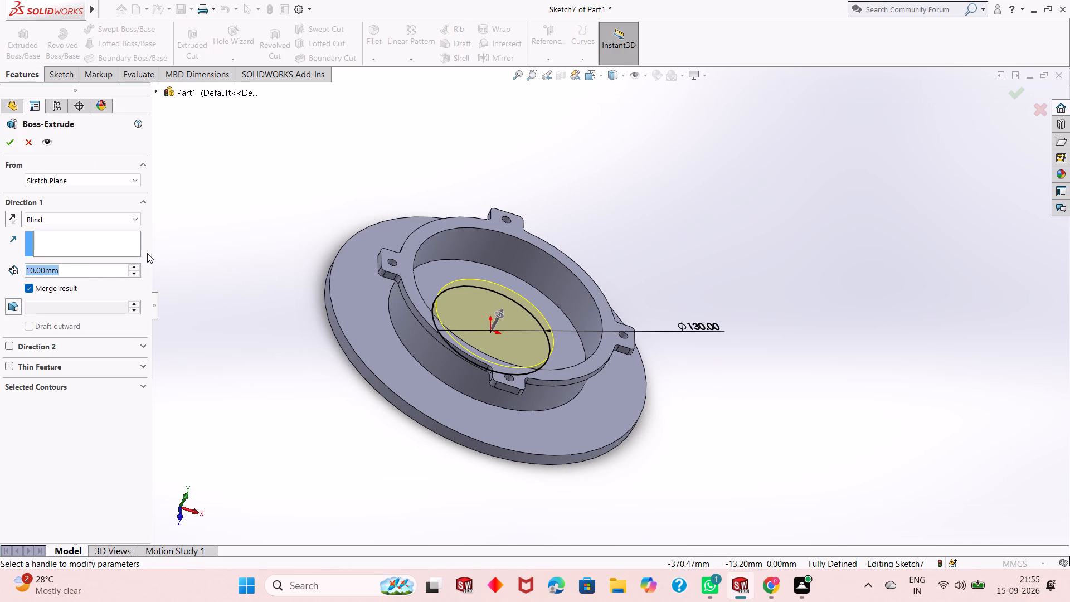
{"action": "type", "text": "32"}
{"action": "key", "text": "Return"}
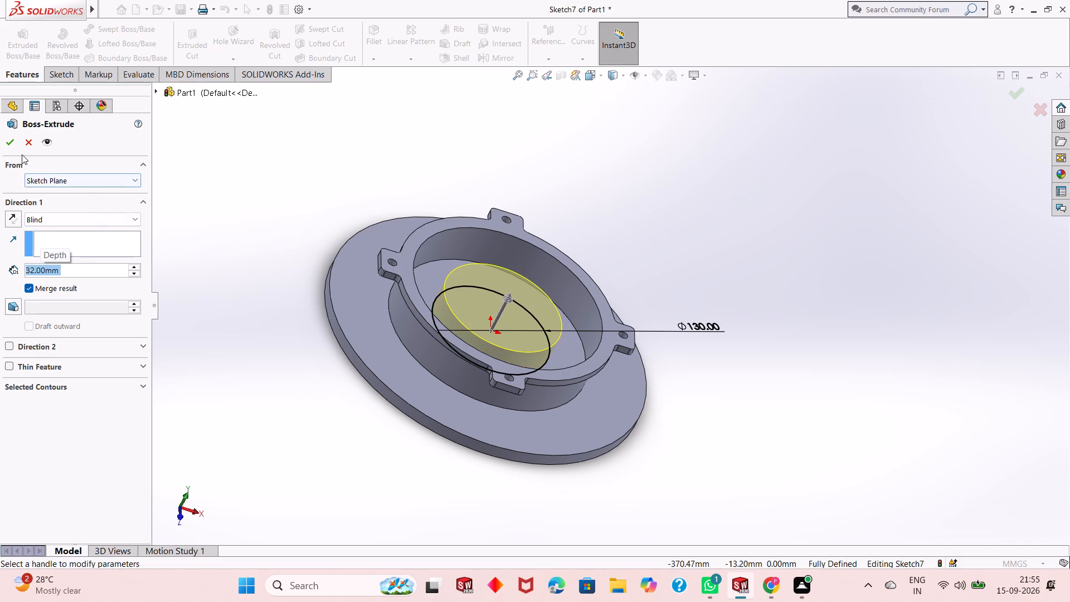
{"action": "left_click", "coordinate": [12, 146]}
{"action": "left_click", "coordinate": [270, 331]}
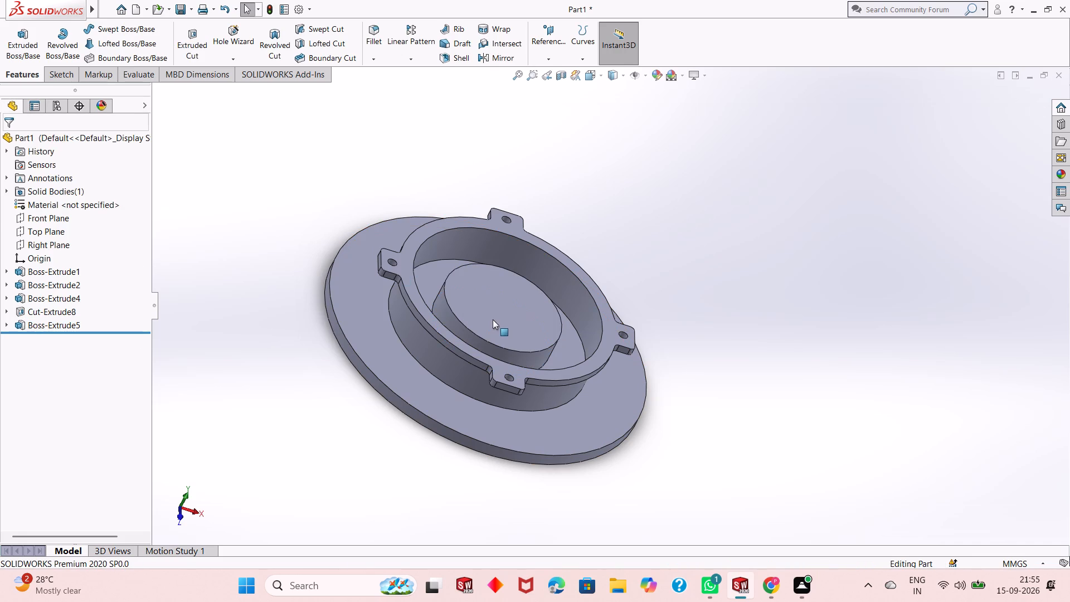
Start a sketch on the top face of the 130 mm boss and draw an origin-centred circle about 111 mm in diameter.
{"action": "left_click", "coordinate": [495, 309]}
{"action": "left_click", "coordinate": [550, 282]}
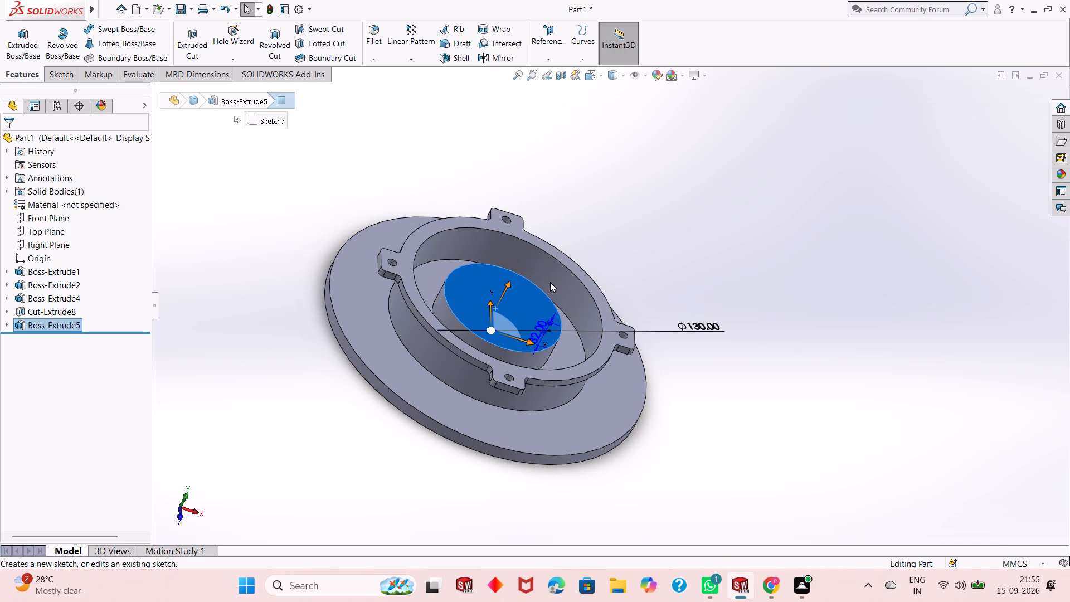
{"action": "key", "text": "ctrl+8"}
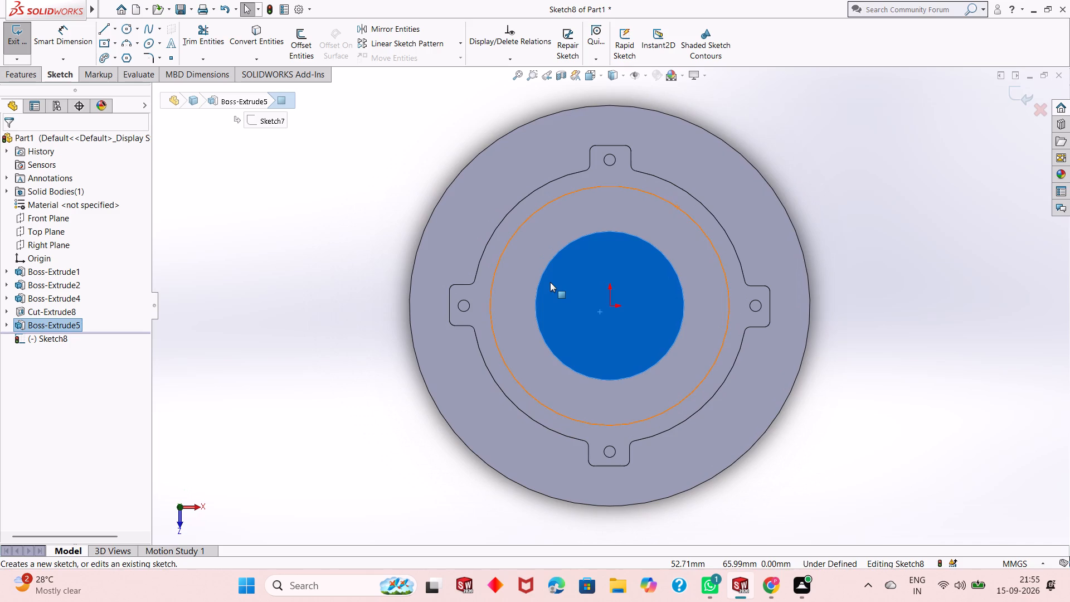
{"action": "key", "text": "Escape"}
{"action": "scroll", "coordinate": [794, 310], "scroll_direction": "down", "scroll_amount": 2}
{"action": "scroll", "coordinate": [767, 318], "scroll_direction": "up", "scroll_amount": 2}
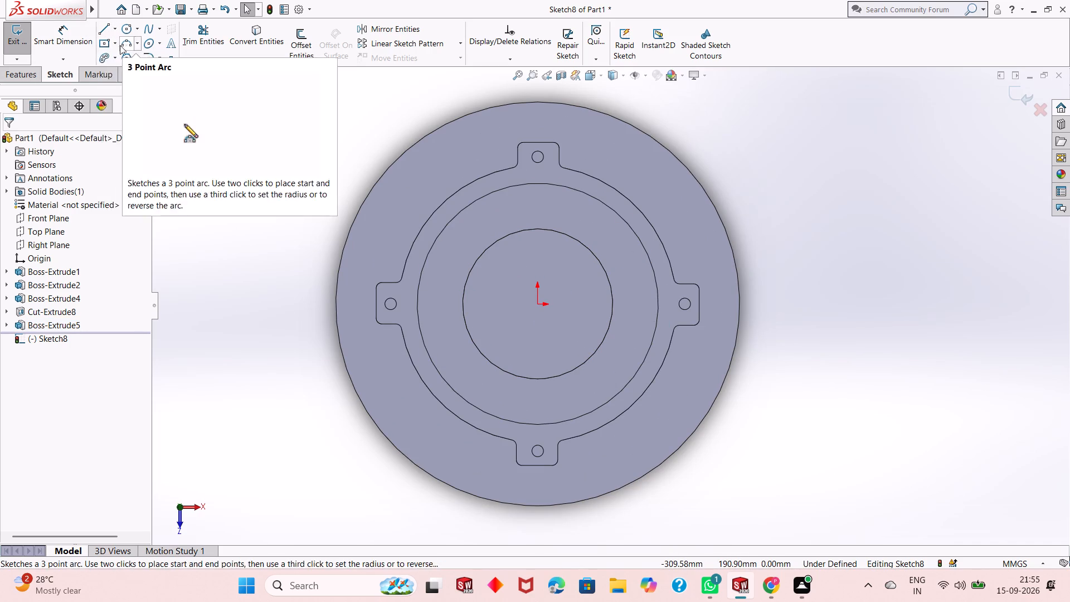
{"action": "left_click", "coordinate": [27, 74]}
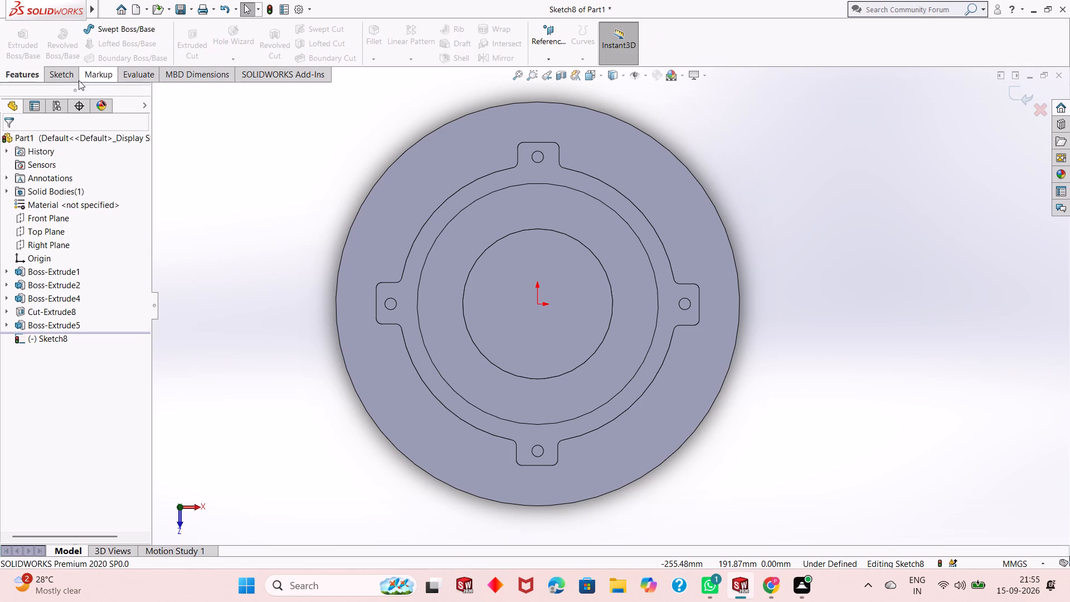
{"action": "left_click", "coordinate": [76, 80]}
{"action": "left_click", "coordinate": [129, 31]}
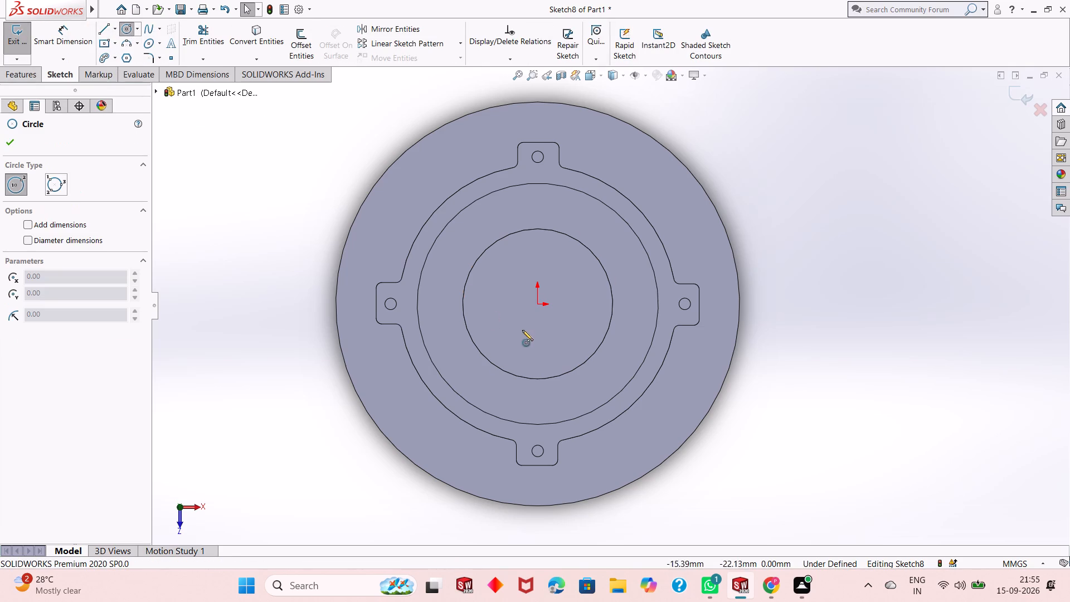
{"action": "left_click", "coordinate": [539, 304]}
{"action": "left_click", "coordinate": [570, 249]}
{"action": "key", "text": "Escape"}
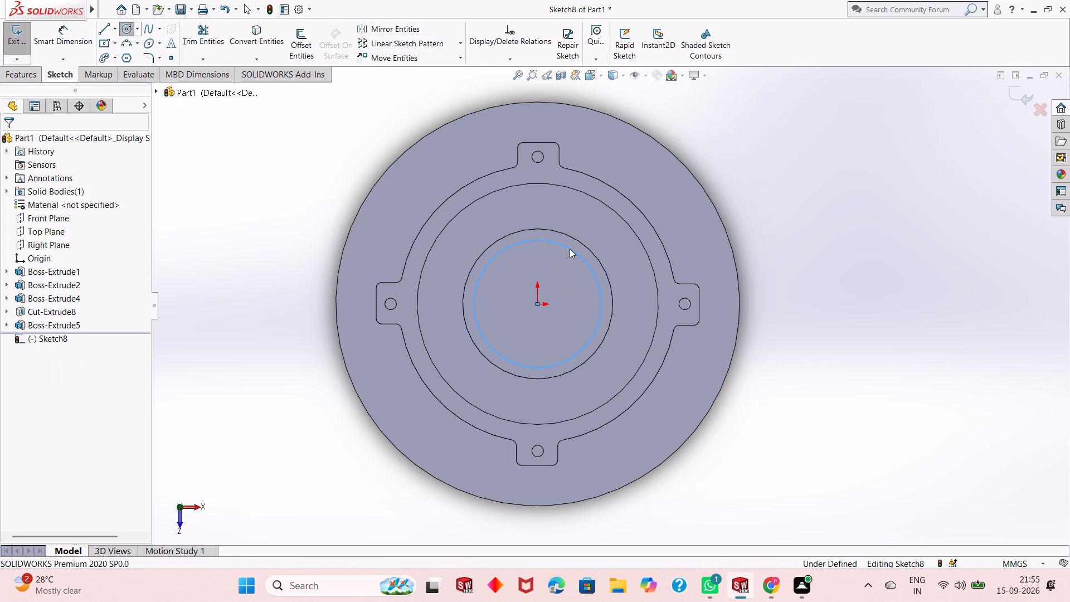
{"action": "key", "text": "Escape"}
{"action": "key", "text": "Escape"}
Dimension the new circle on the 130 mm boss's top face to a diameter of 120 mm.
{"action": "left_click", "coordinate": [62, 48]}
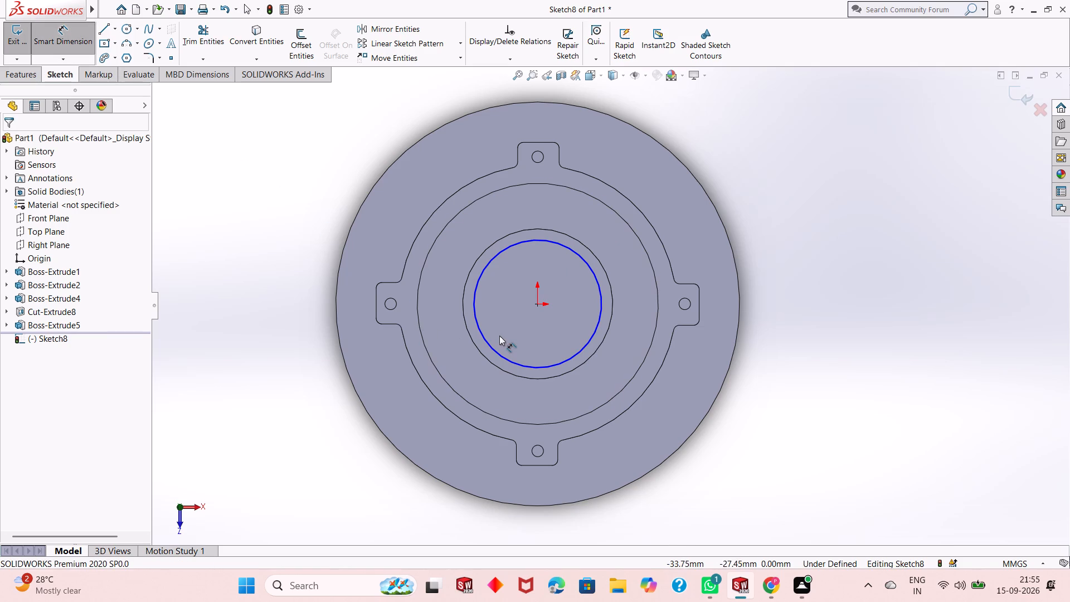
{"action": "left_click", "coordinate": [498, 353]}
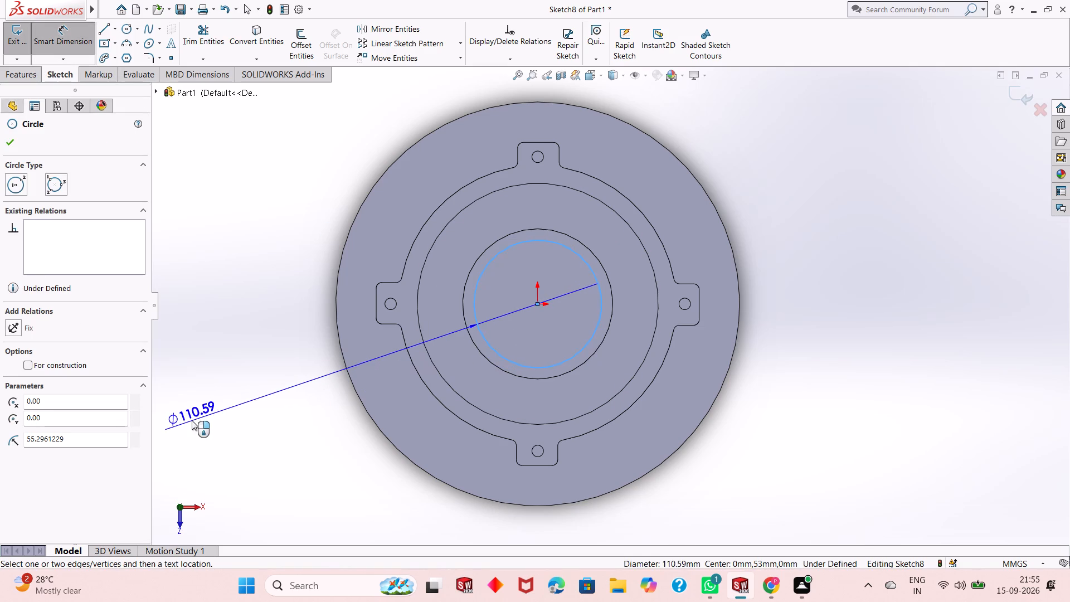
{"action": "left_click", "coordinate": [227, 420]}
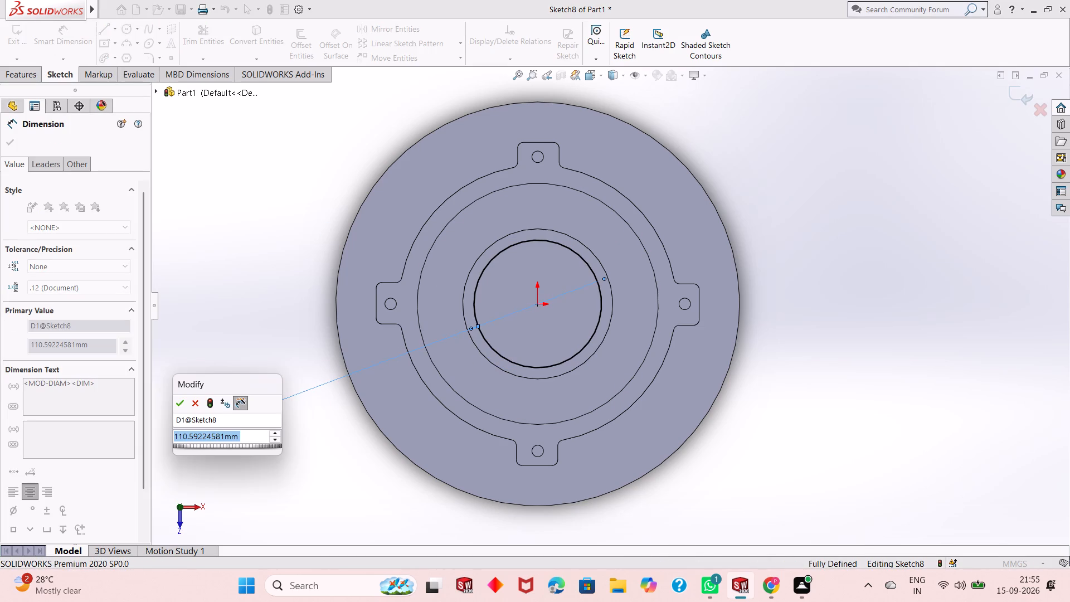
{"action": "type", "text": "120"}
{"action": "key", "text": "Return"}
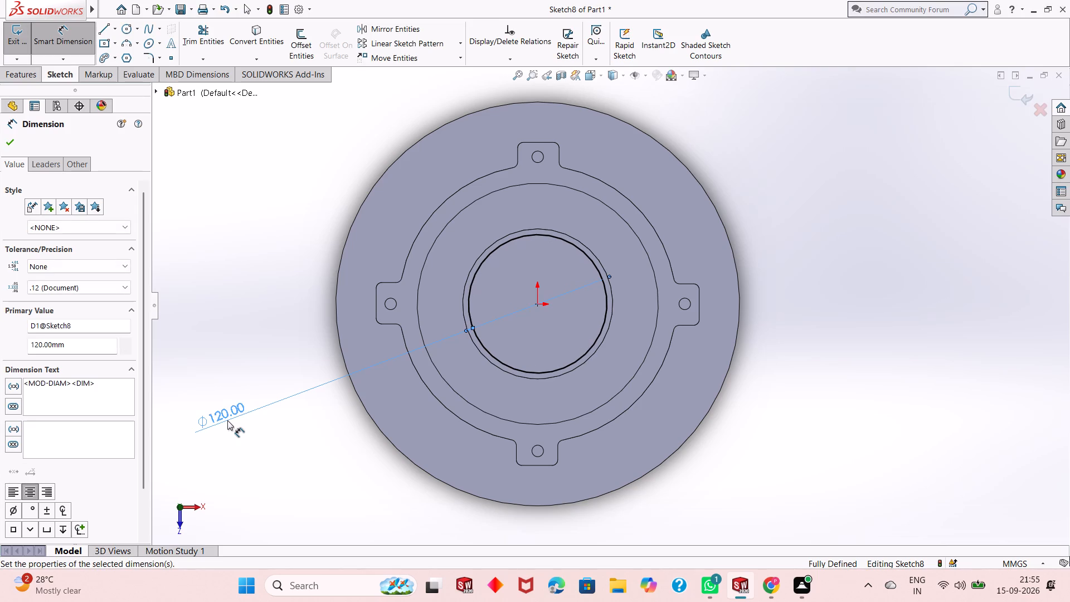
{"action": "right_click", "coordinate": [218, 374]}
{"action": "left_click", "coordinate": [250, 407]}
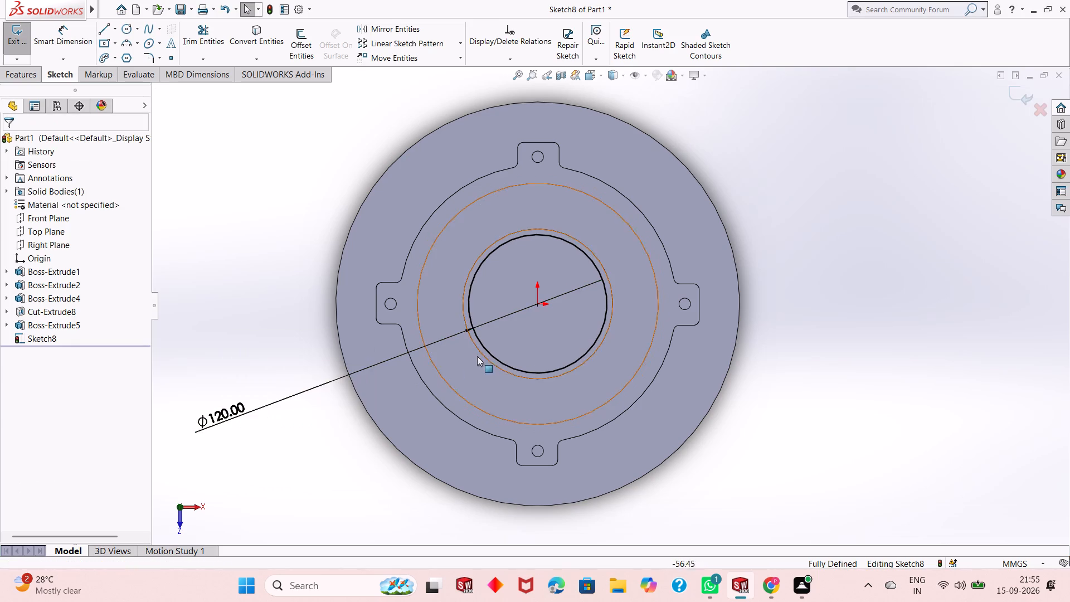
Cut the 120 mm circle as a blind pocket 32 mm deep into the central boss.
{"action": "middle_click_drag", "start_coordinate": [493, 353], "coordinate": [495, 274]}
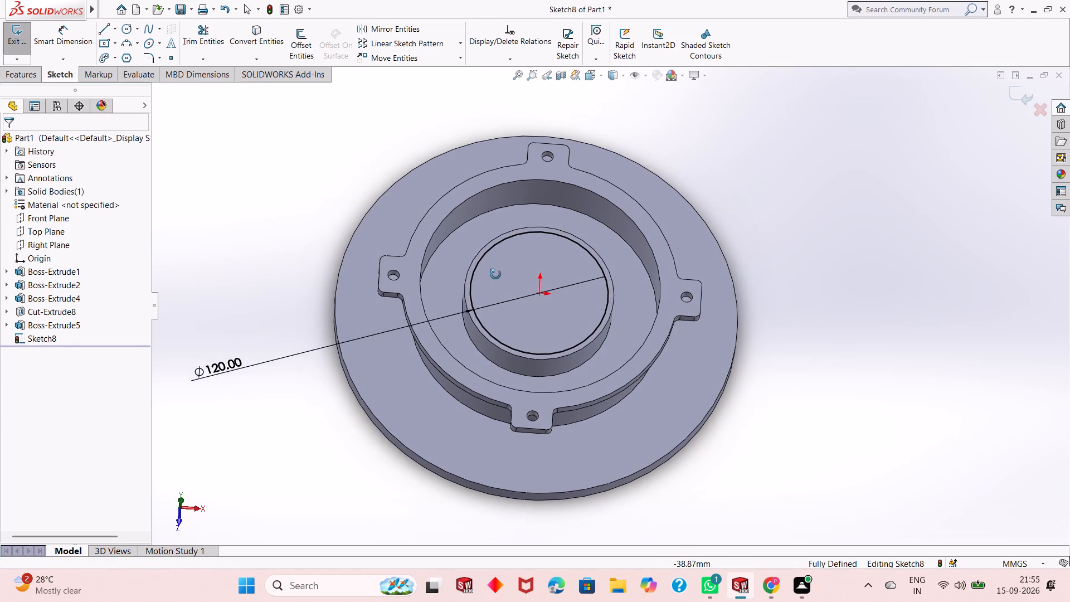
{"action": "middle_click_drag", "start_coordinate": [495, 274], "coordinate": [495, 275]}
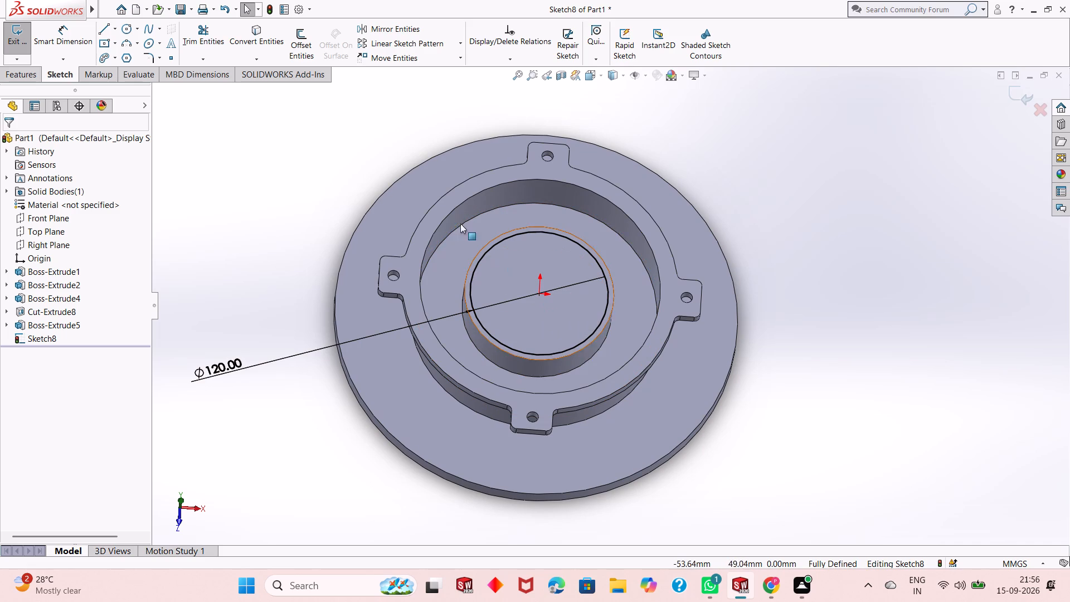
{"action": "left_click", "coordinate": [28, 72]}
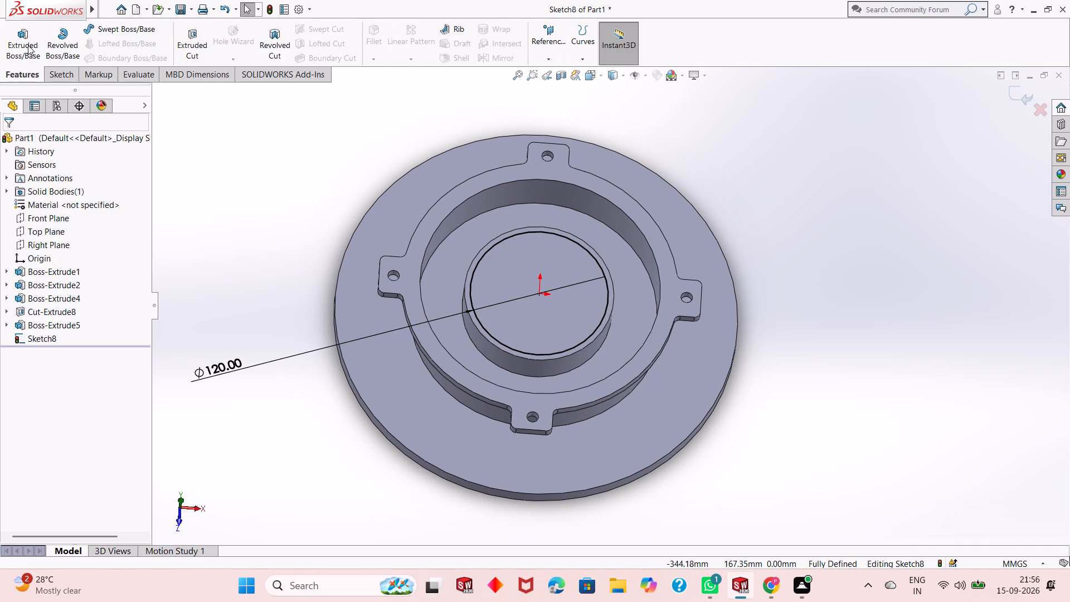
{"action": "left_click", "coordinate": [202, 40]}
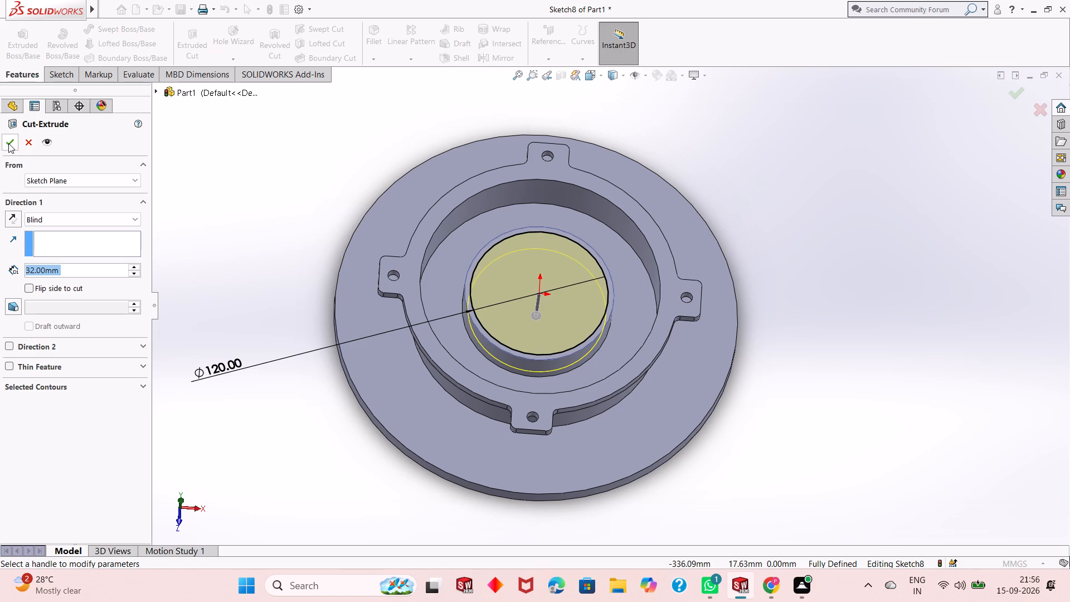
{"action": "left_click", "coordinate": [8, 143]}
Start a sketch on the floor of the 120 mm pocket and draw an origin-centred circle about 71 mm in diameter.
{"action": "middle_click_drag", "start_coordinate": [585, 315], "coordinate": [590, 358]}
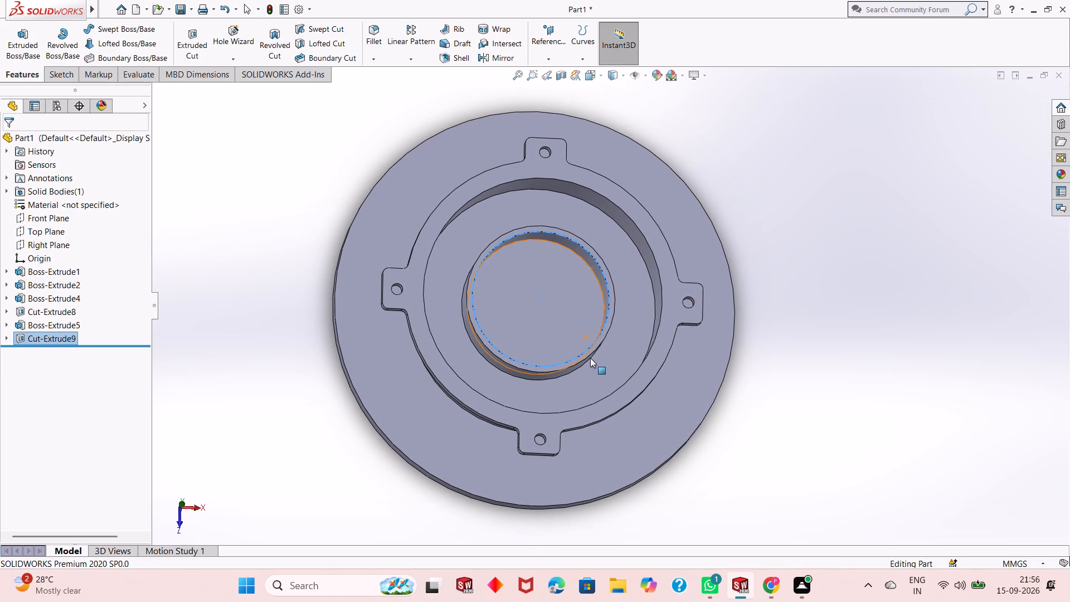
{"action": "key", "text": "Escape"}
{"action": "left_click", "coordinate": [565, 312]}
{"action": "left_click", "coordinate": [611, 283]}
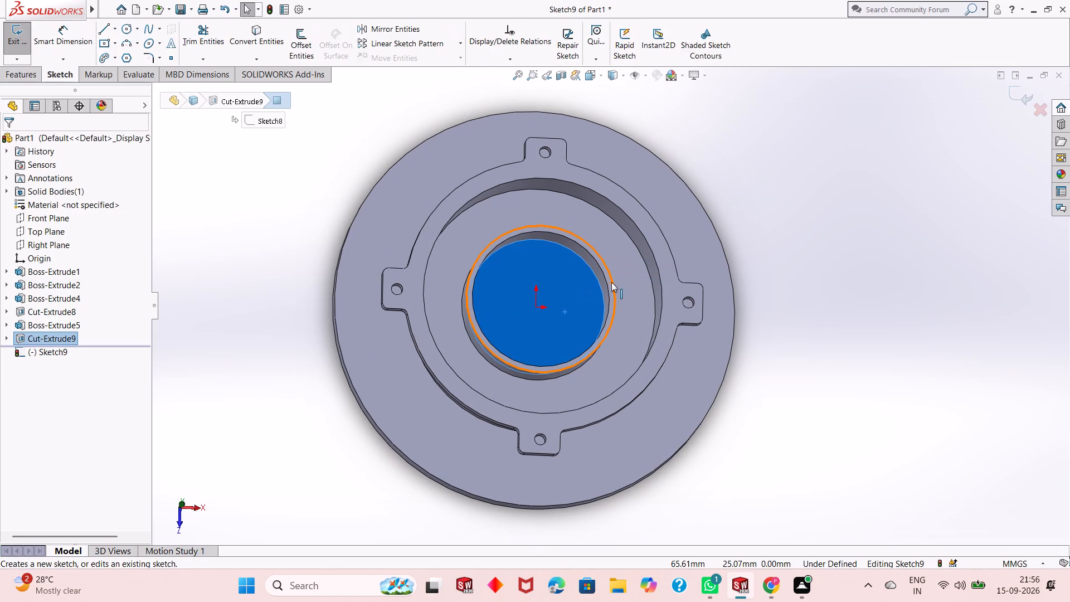
{"action": "right_click", "coordinate": [619, 281]}
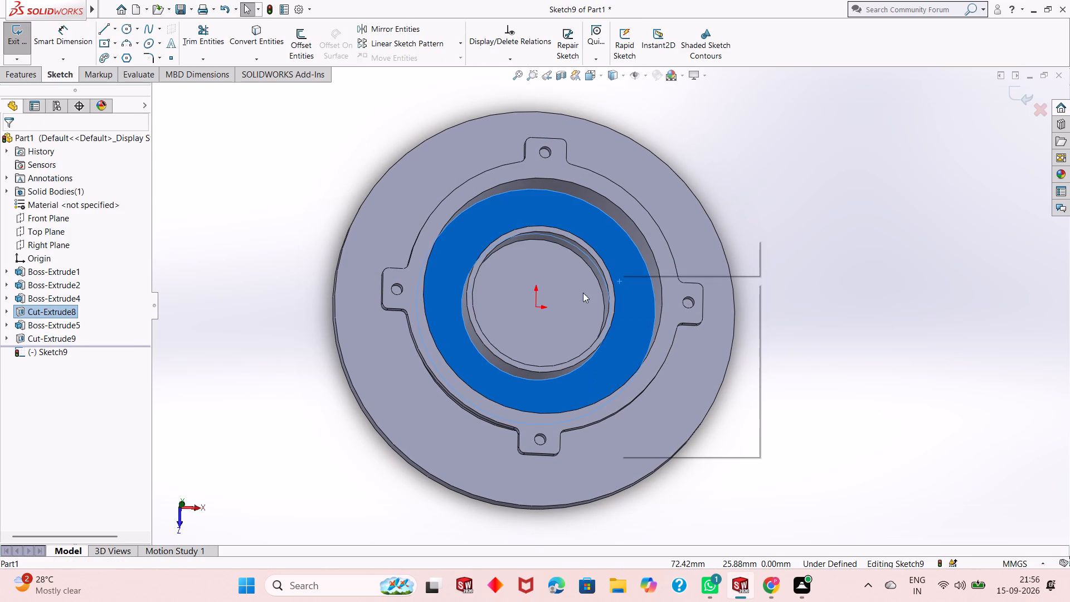
{"action": "left_click", "coordinate": [572, 299]}
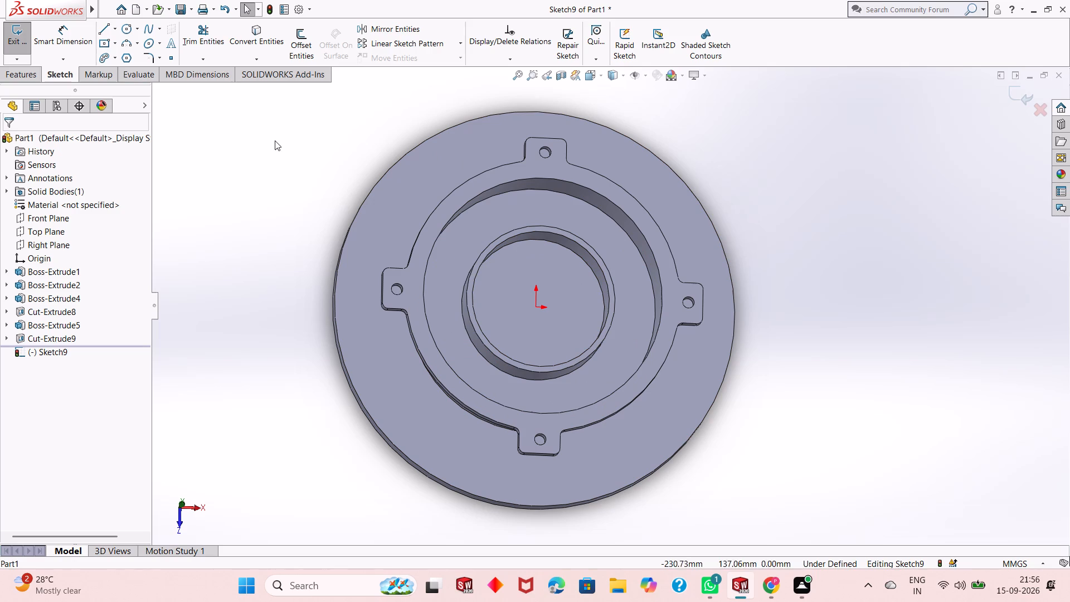
{"action": "key", "text": "ctrl+8"}
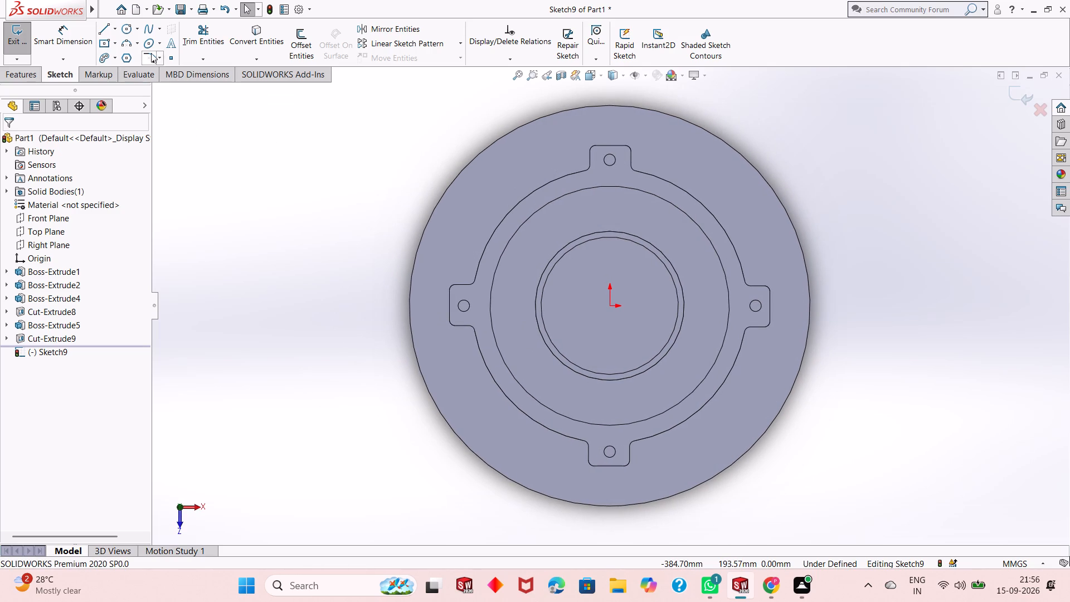
{"action": "left_click", "coordinate": [124, 29]}
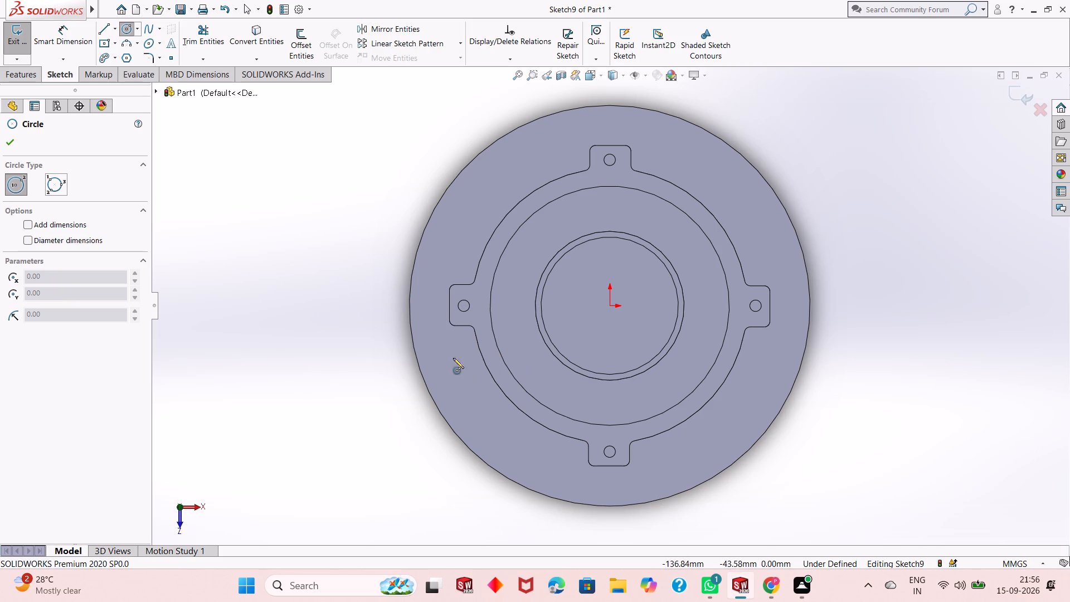
{"action": "left_click", "coordinate": [608, 308]}
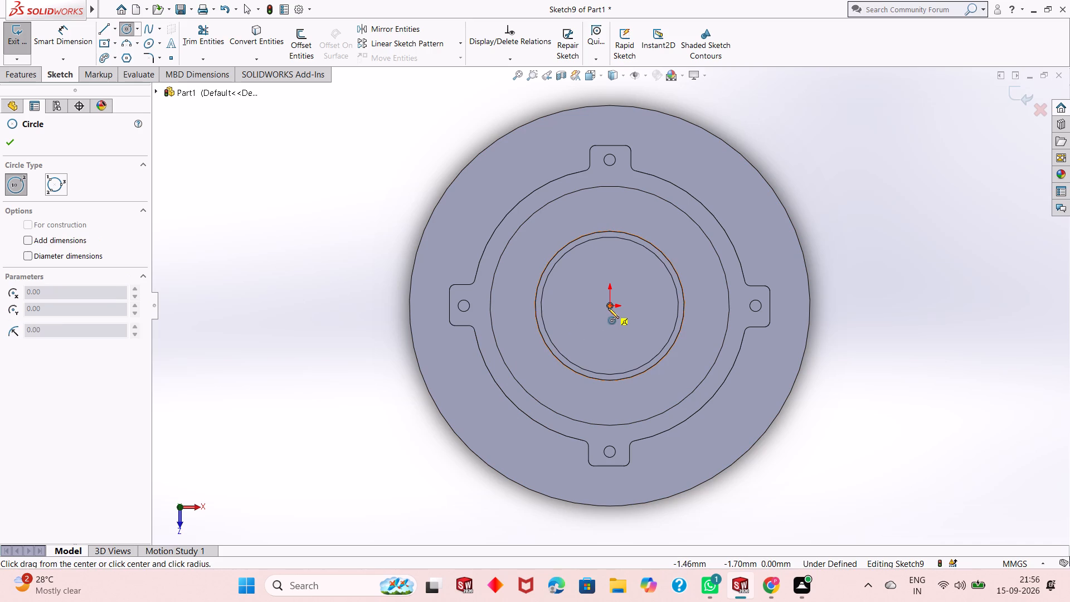
{"action": "left_click", "coordinate": [647, 290]}
{"action": "right_click", "coordinate": [647, 290]}
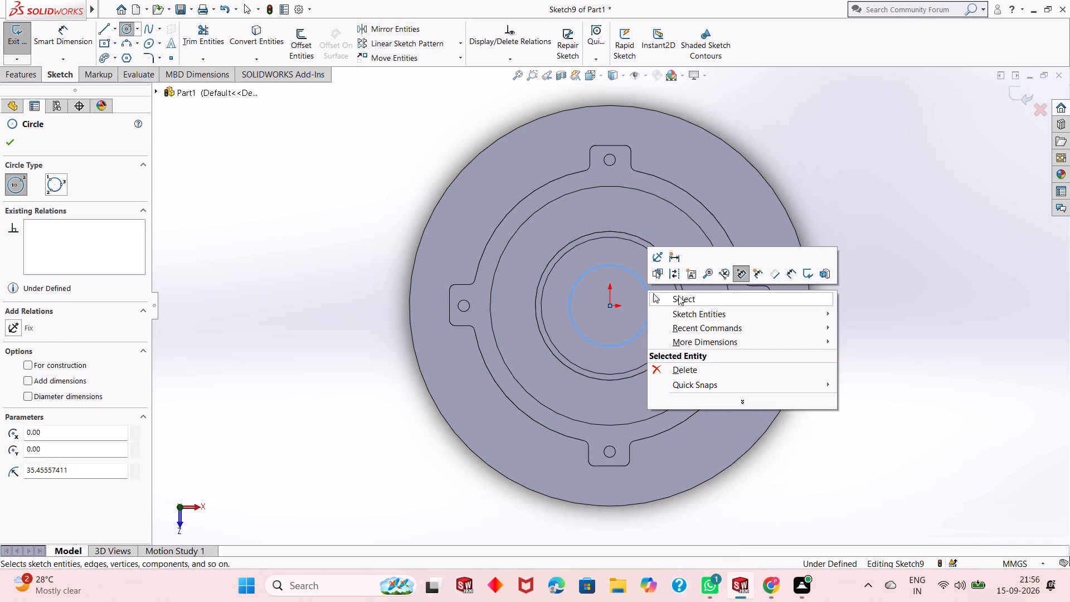
{"action": "left_click", "coordinate": [678, 296]}
Dimension the new circle on the pocket floor to a diameter of 66 mm.
{"action": "scroll", "coordinate": [756, 375], "scroll_direction": "up", "scroll_amount": 3}
{"action": "scroll", "coordinate": [741, 319], "scroll_direction": "down", "scroll_amount": 2}
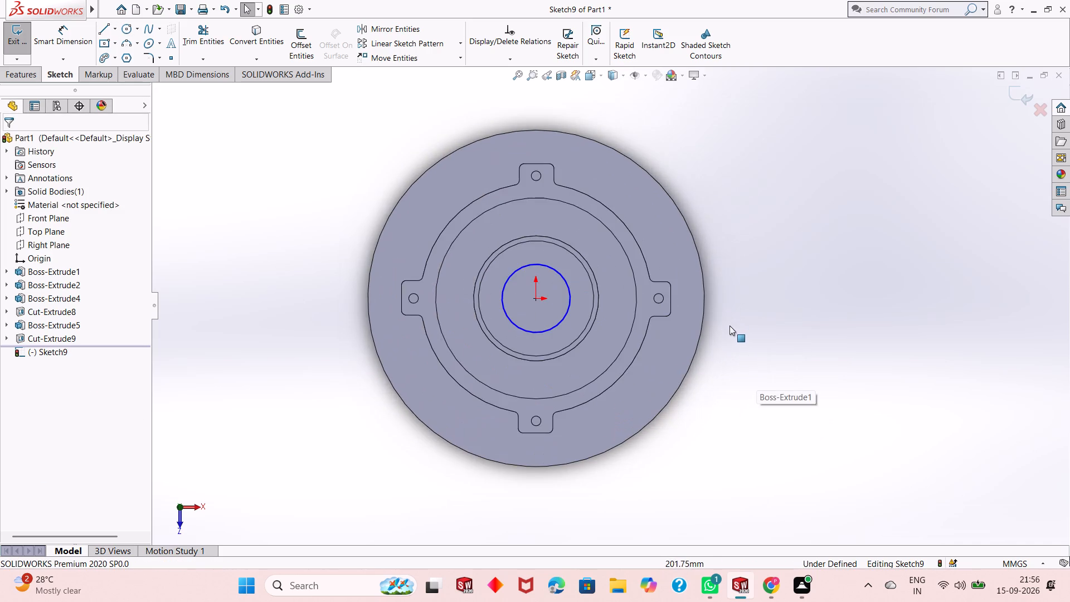
{"action": "scroll", "coordinate": [729, 328], "scroll_direction": "up", "scroll_amount": 2}
{"action": "scroll", "coordinate": [663, 341], "scroll_direction": "down", "scroll_amount": 2}
{"action": "scroll", "coordinate": [660, 342], "scroll_direction": "up", "scroll_amount": 2}
{"action": "scroll", "coordinate": [668, 279], "scroll_direction": "down", "scroll_amount": 3}
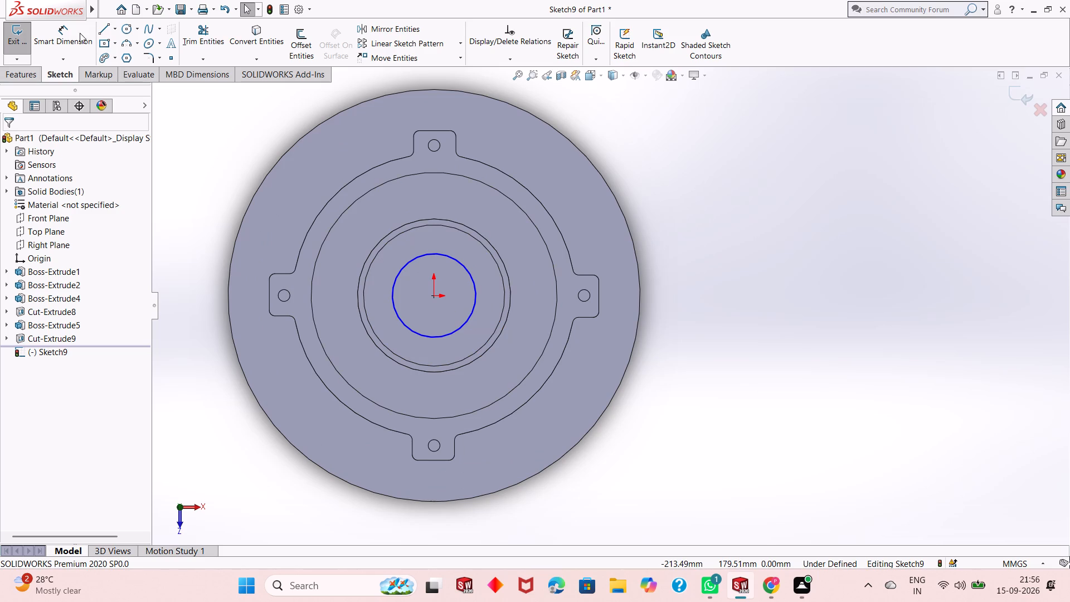
{"action": "left_click", "coordinate": [74, 33]}
{"action": "left_click", "coordinate": [465, 323]}
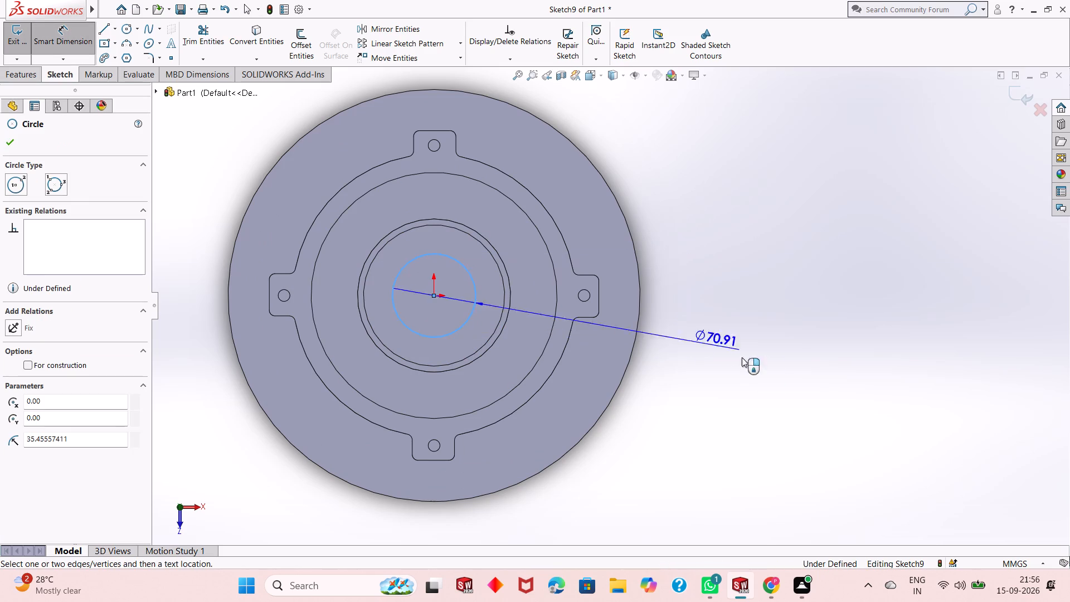
{"action": "left_click", "coordinate": [770, 417]}
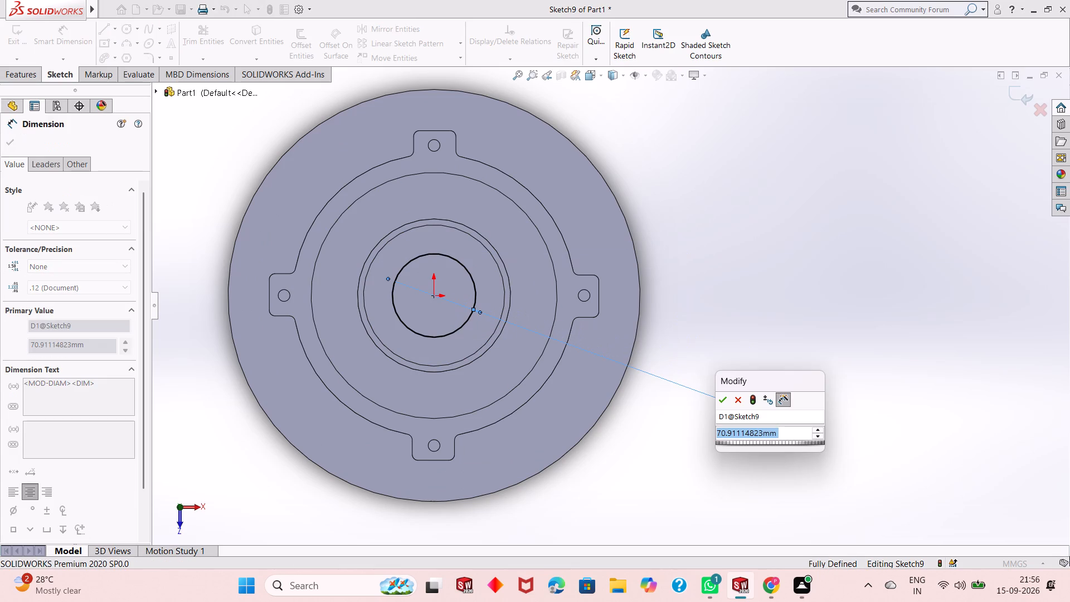
{"action": "type", "text": "66"}
{"action": "key", "text": "Return"}
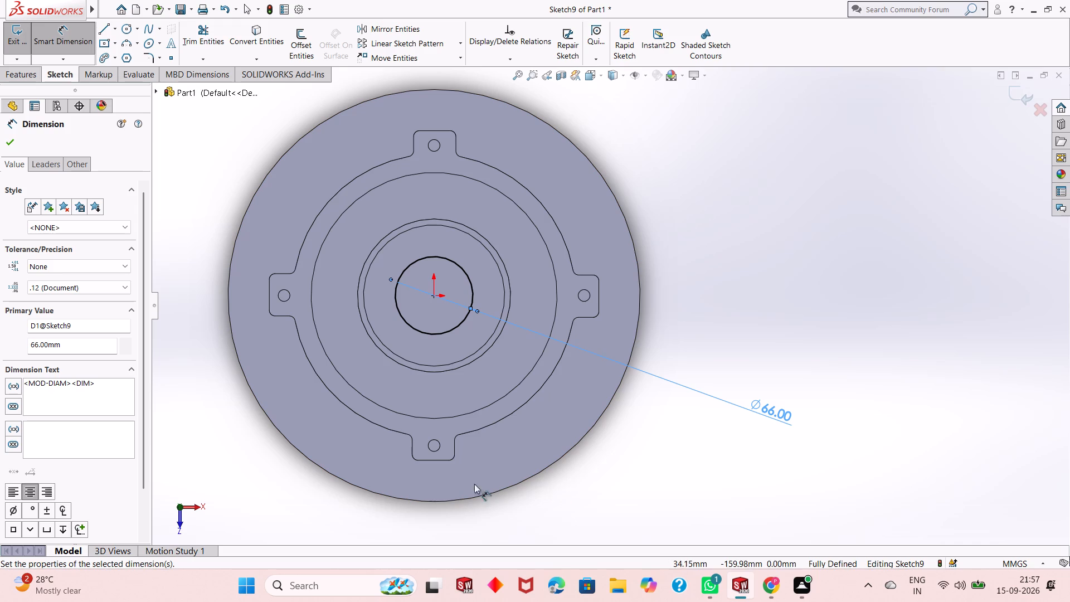
Examine the 66 mm circle on the pocket floor and the surrounding boss and recess from above and at an angle.
{"action": "scroll", "coordinate": [474, 455], "scroll_direction": "up", "scroll_amount": 1}
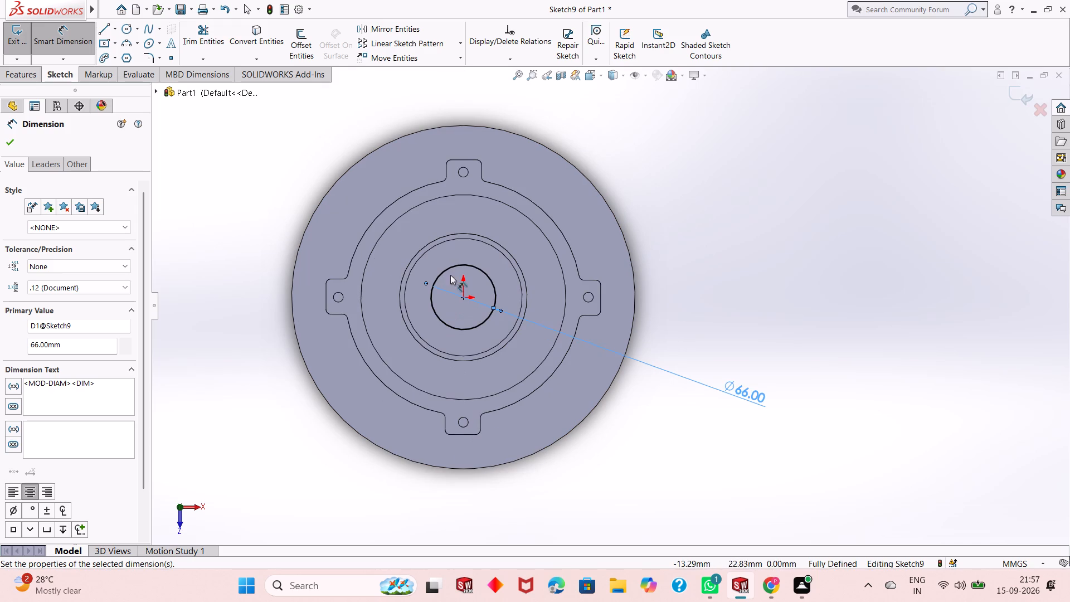
{"action": "scroll", "coordinate": [453, 271], "scroll_direction": "down", "scroll_amount": 1}
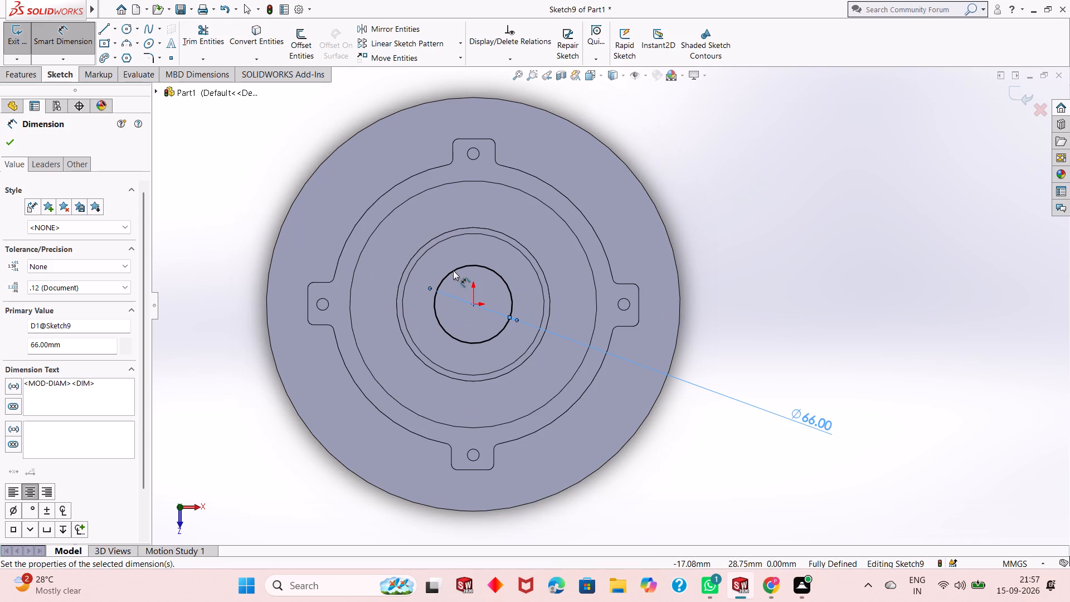
{"action": "scroll", "coordinate": [453, 270], "scroll_direction": "down", "scroll_amount": 1}
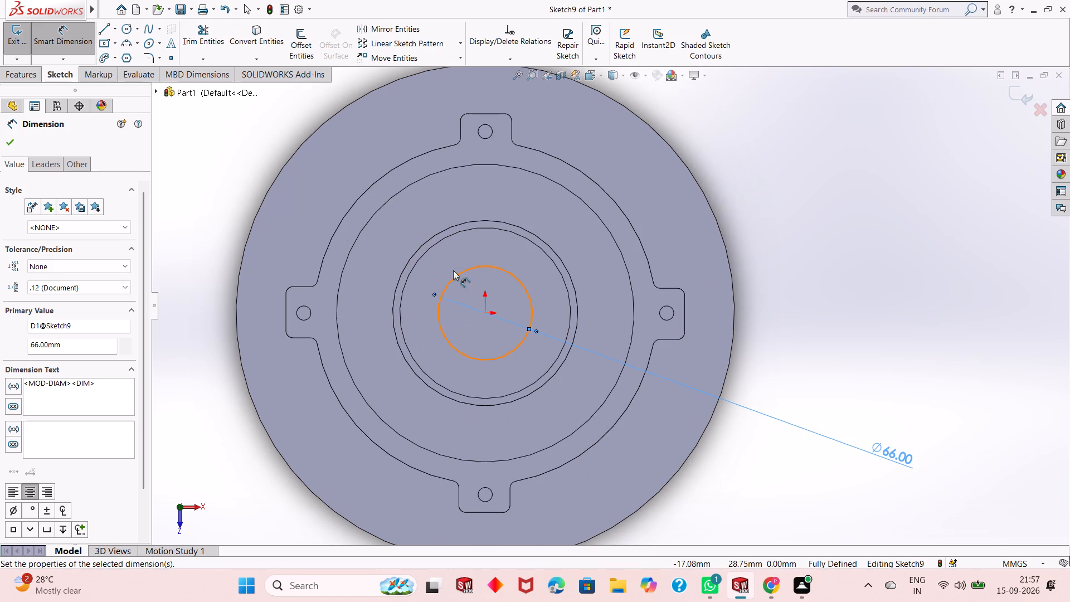
{"action": "scroll", "coordinate": [454, 270], "scroll_direction": "down", "scroll_amount": 1}
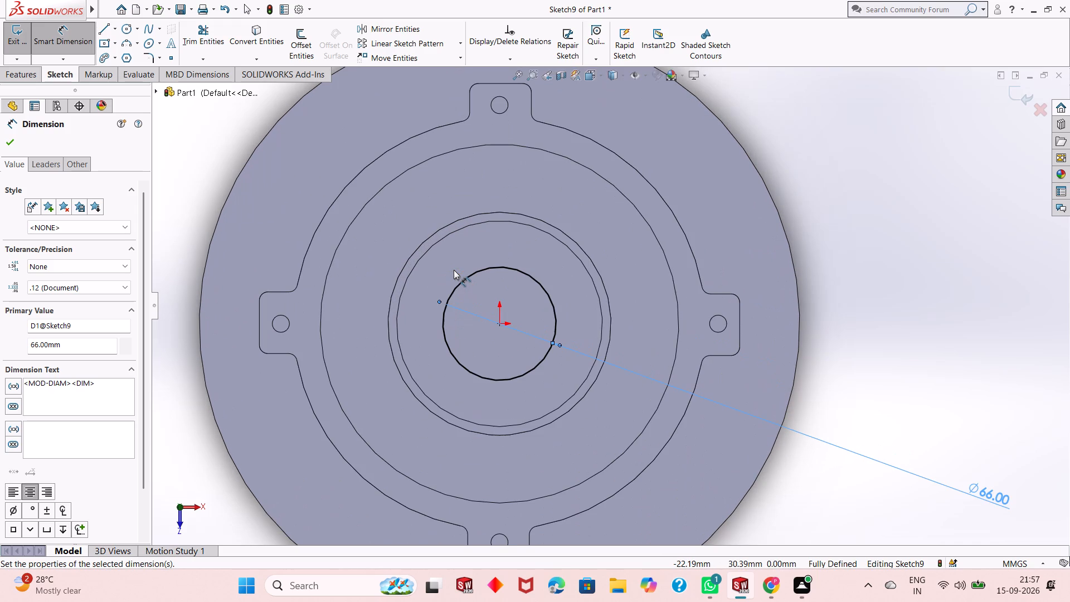
{"action": "scroll", "coordinate": [454, 270], "scroll_direction": "up", "scroll_amount": 1}
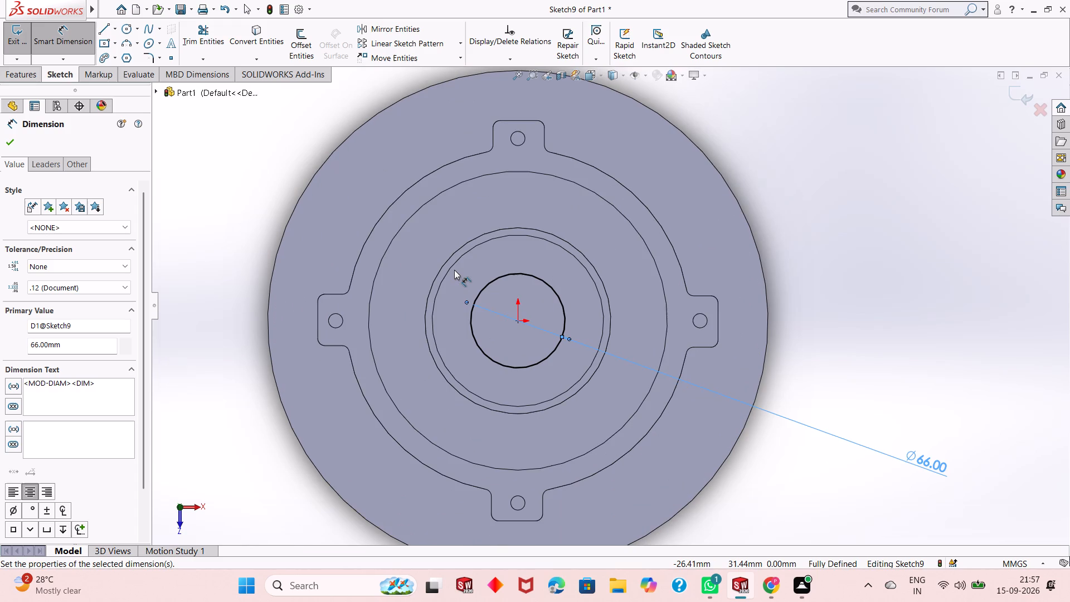
{"action": "scroll", "coordinate": [455, 269], "scroll_direction": "up", "scroll_amount": 1}
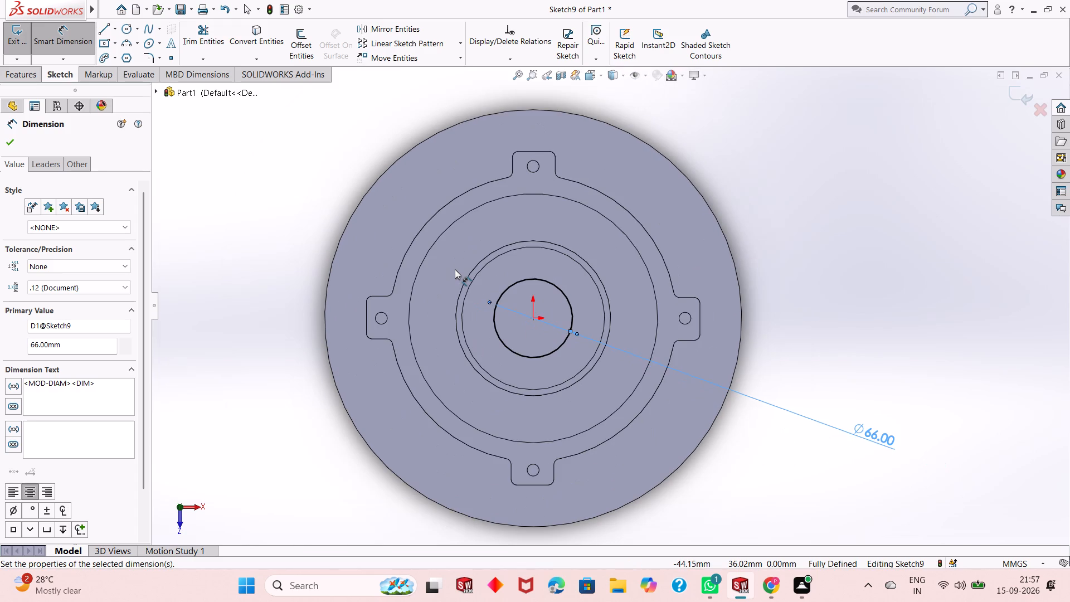
{"action": "scroll", "coordinate": [455, 269], "scroll_direction": "down", "scroll_amount": 1}
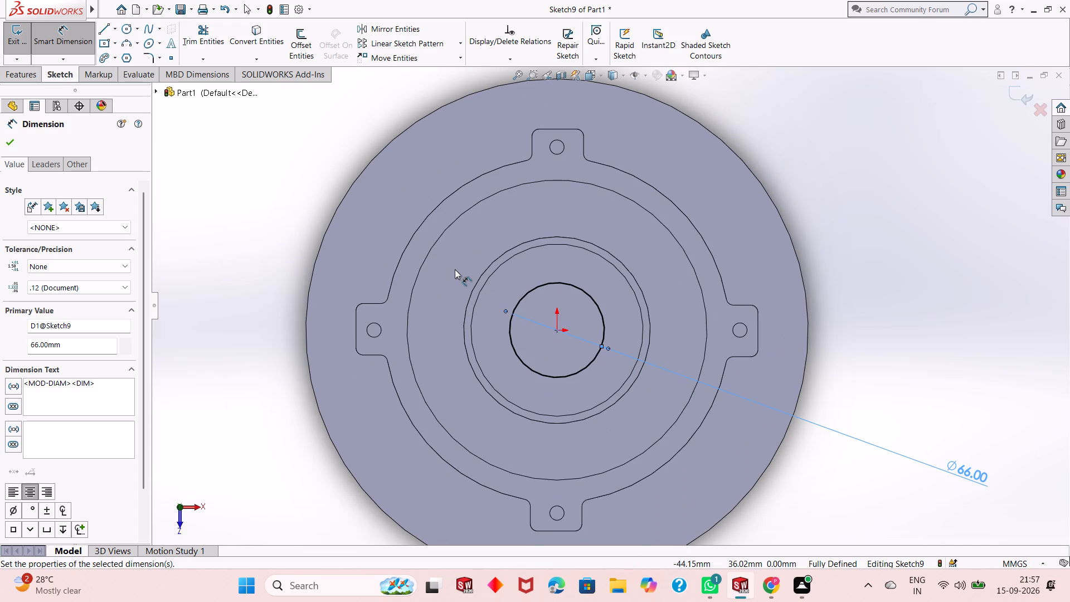
{"action": "scroll", "coordinate": [455, 269], "scroll_direction": "down", "scroll_amount": 2}
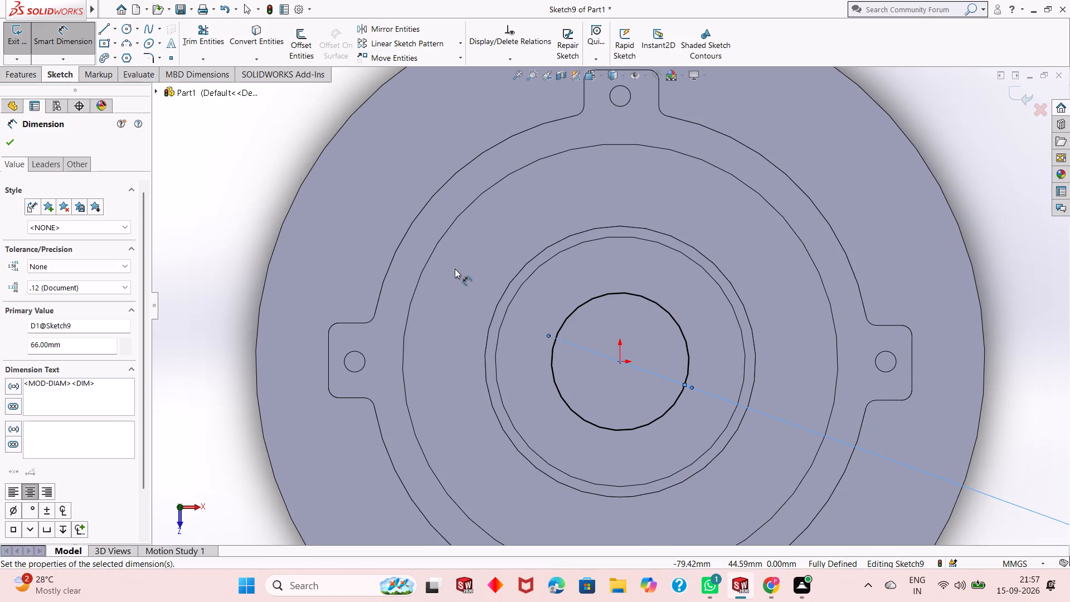
{"action": "middle_click_drag", "start_coordinate": [475, 332], "coordinate": [498, 185]}
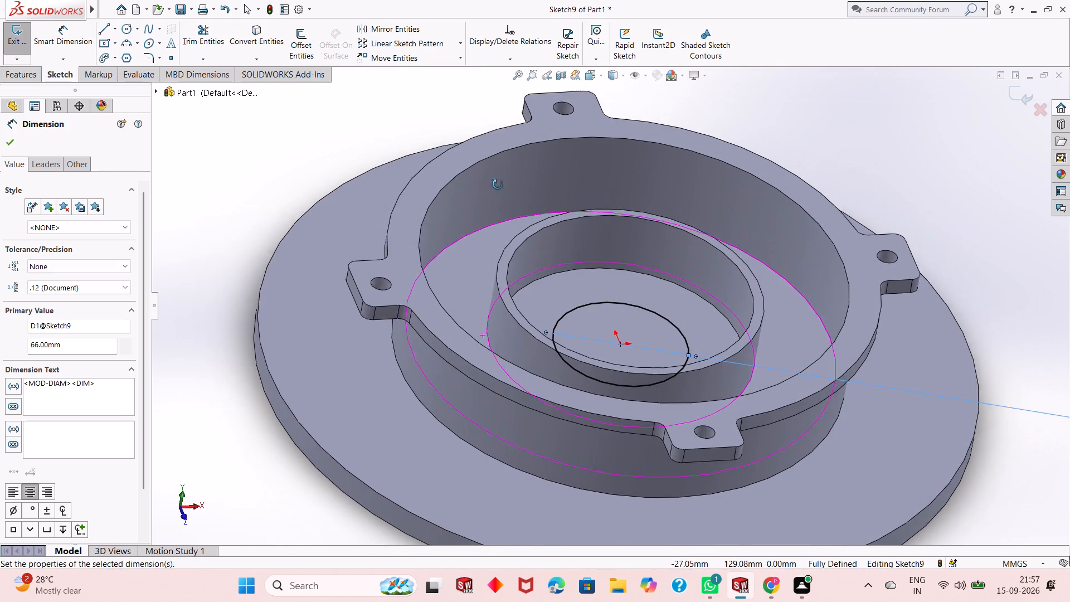
{"action": "middle_click_drag", "start_coordinate": [498, 185], "coordinate": [500, 209]}
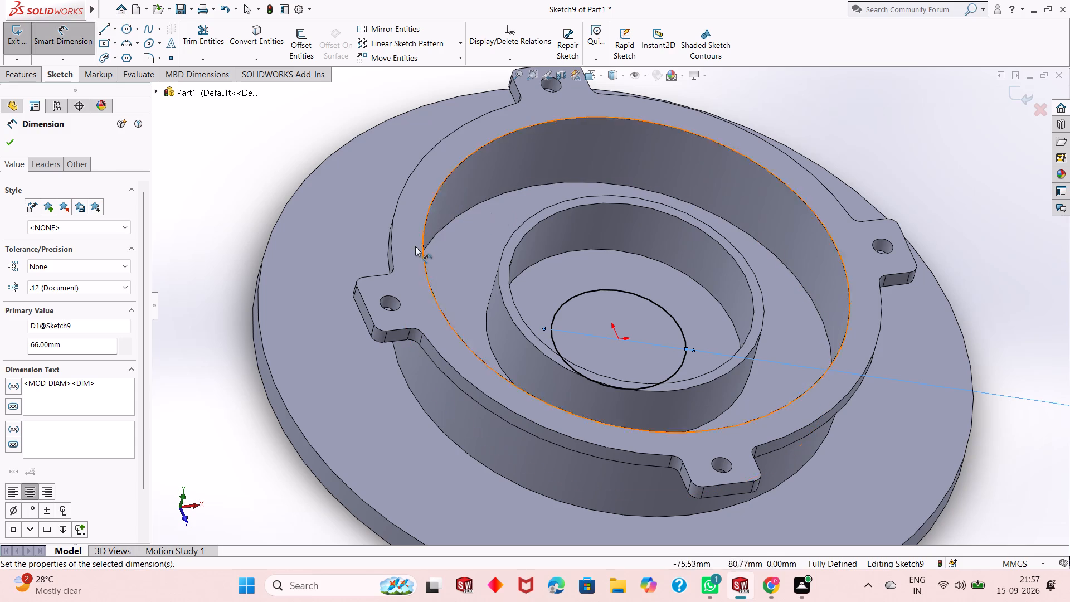
{"action": "middle_click_drag", "start_coordinate": [480, 272], "coordinate": [474, 298]}
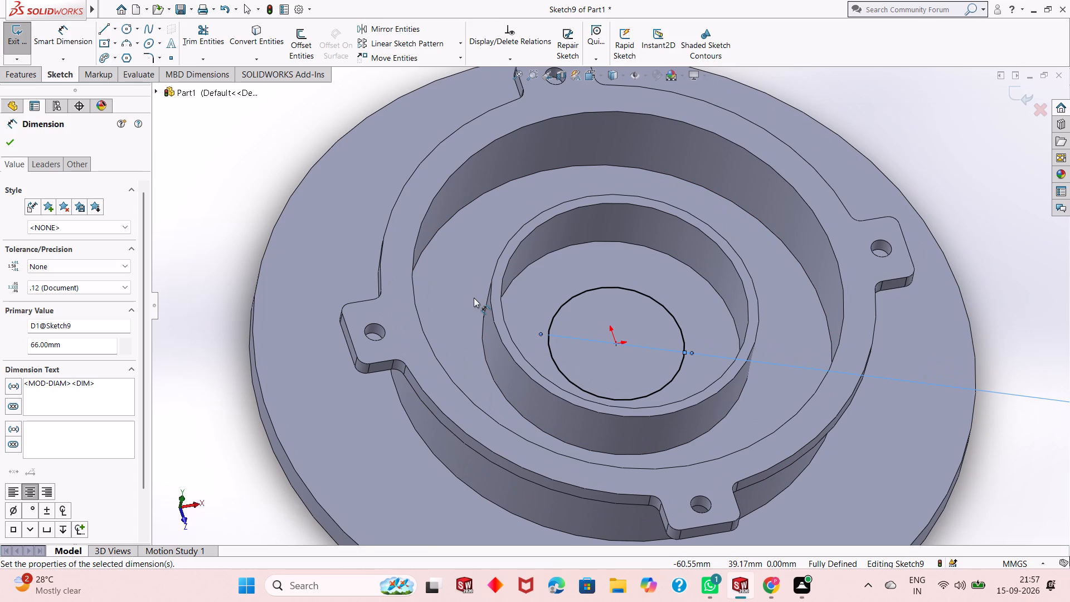
{"action": "scroll", "coordinate": [507, 305], "scroll_direction": "up", "scroll_amount": 1}
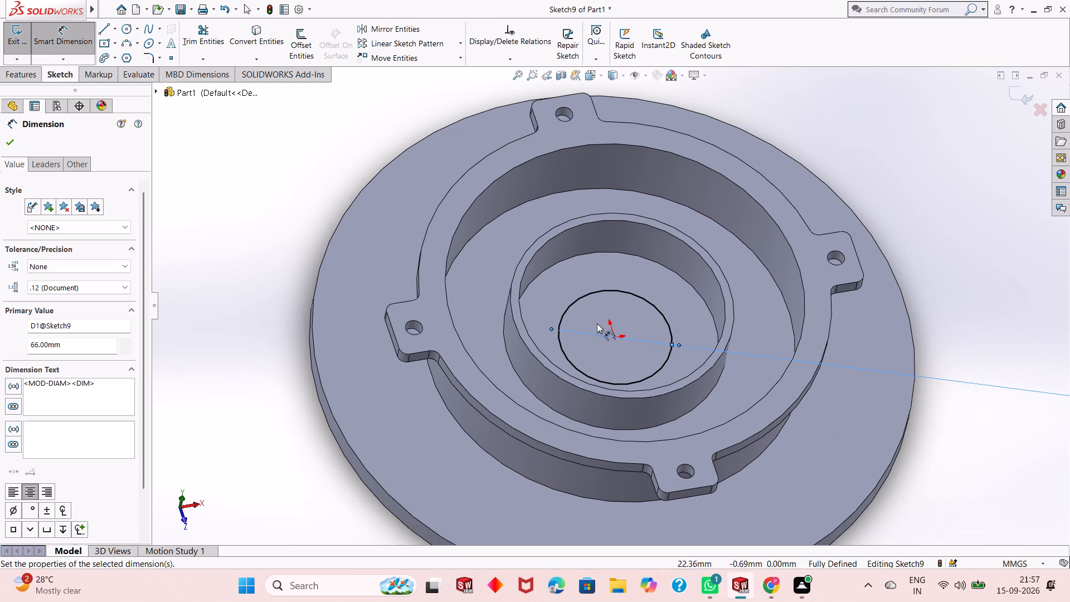
{"action": "scroll", "coordinate": [412, 350], "scroll_direction": "up", "scroll_amount": 5}
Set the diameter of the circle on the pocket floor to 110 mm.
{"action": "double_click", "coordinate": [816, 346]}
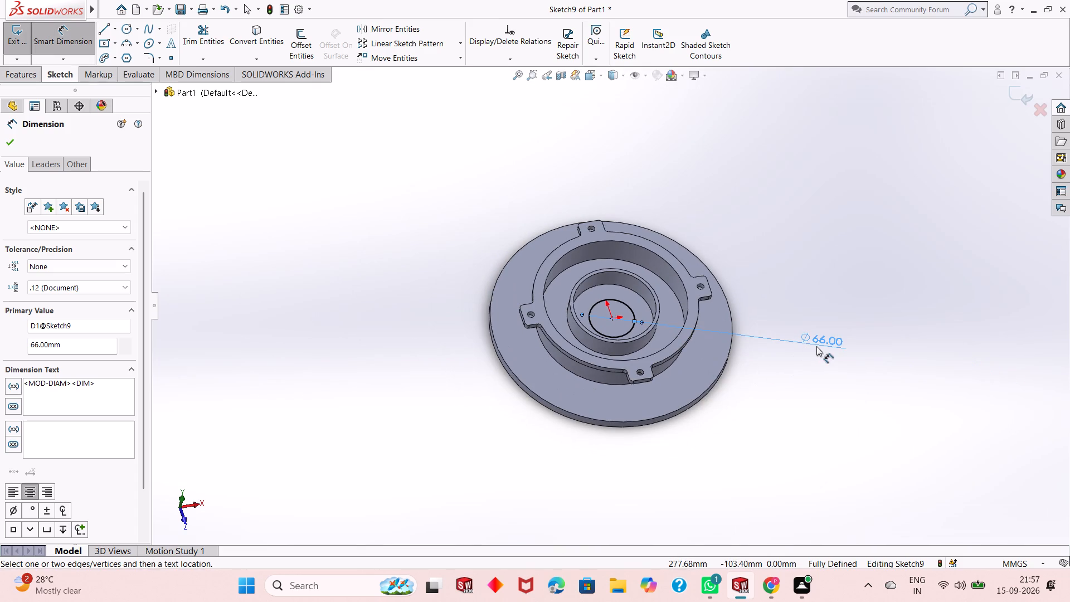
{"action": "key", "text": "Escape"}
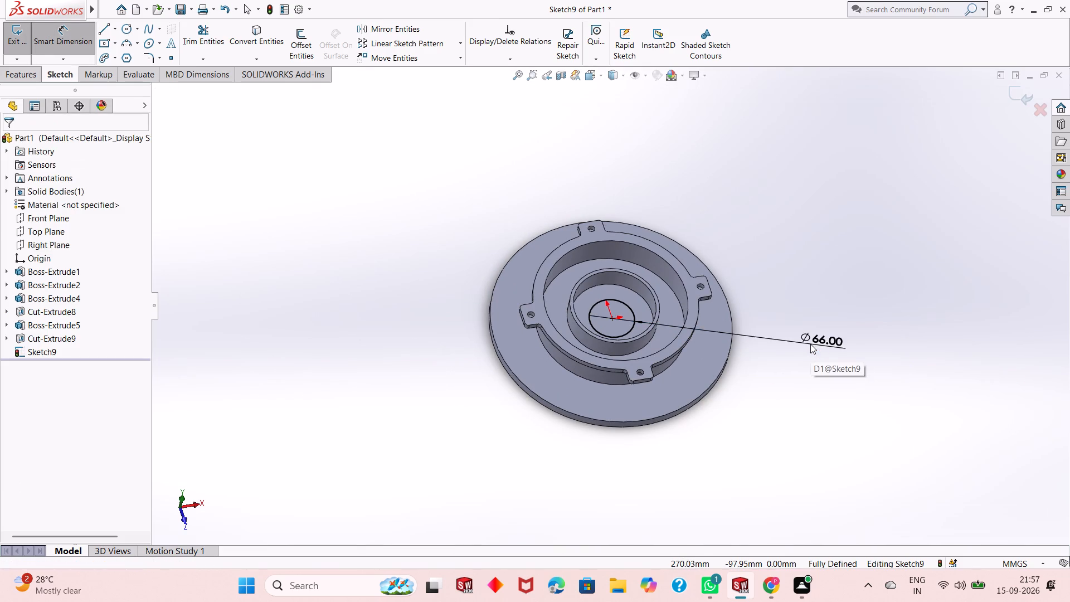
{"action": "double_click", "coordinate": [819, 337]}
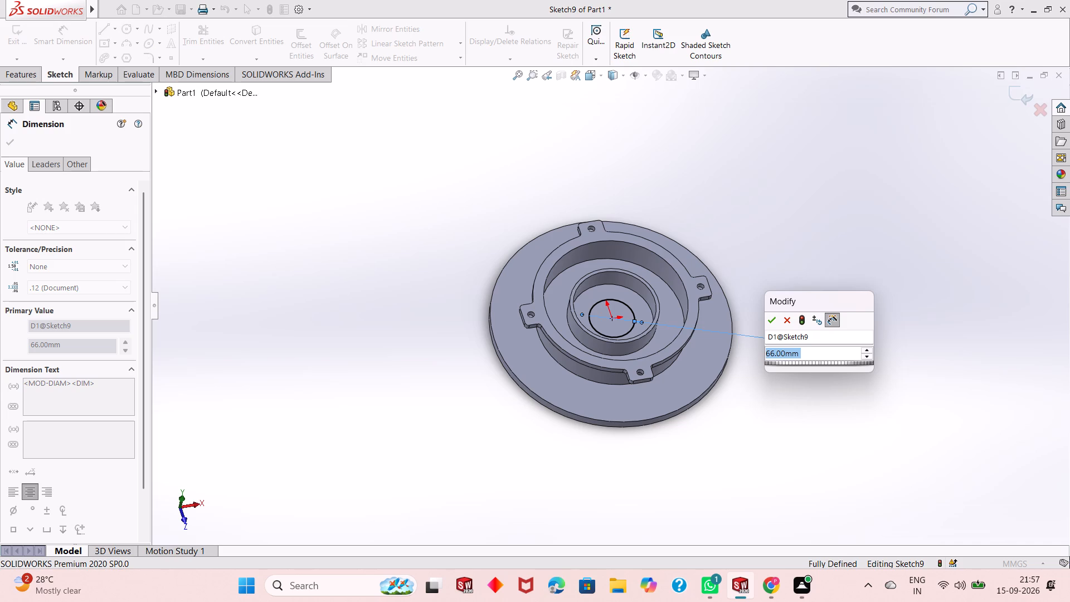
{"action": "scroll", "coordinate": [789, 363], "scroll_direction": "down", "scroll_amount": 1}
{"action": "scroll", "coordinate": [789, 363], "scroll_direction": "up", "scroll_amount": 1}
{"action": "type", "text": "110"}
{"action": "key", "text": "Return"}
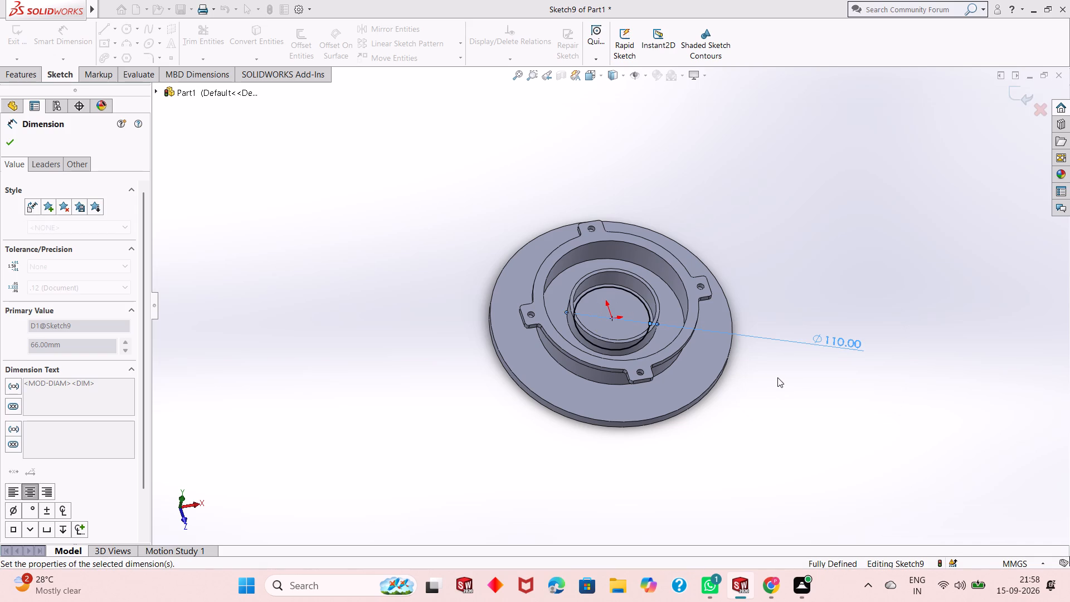
Examine the 110 mm circle against the pocket wall from above and at an angle.
{"action": "middle_click_drag", "start_coordinate": [640, 285], "coordinate": [637, 377]}
{"action": "scroll", "coordinate": [615, 284], "scroll_direction": "down", "scroll_amount": 4}
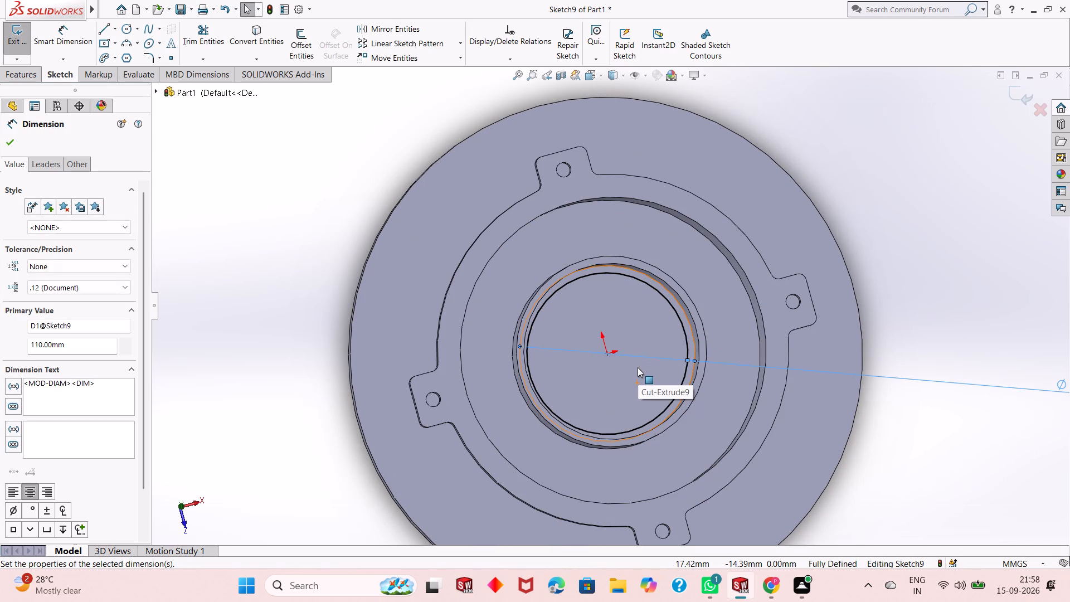
{"action": "scroll", "coordinate": [638, 367], "scroll_direction": "down", "scroll_amount": 1}
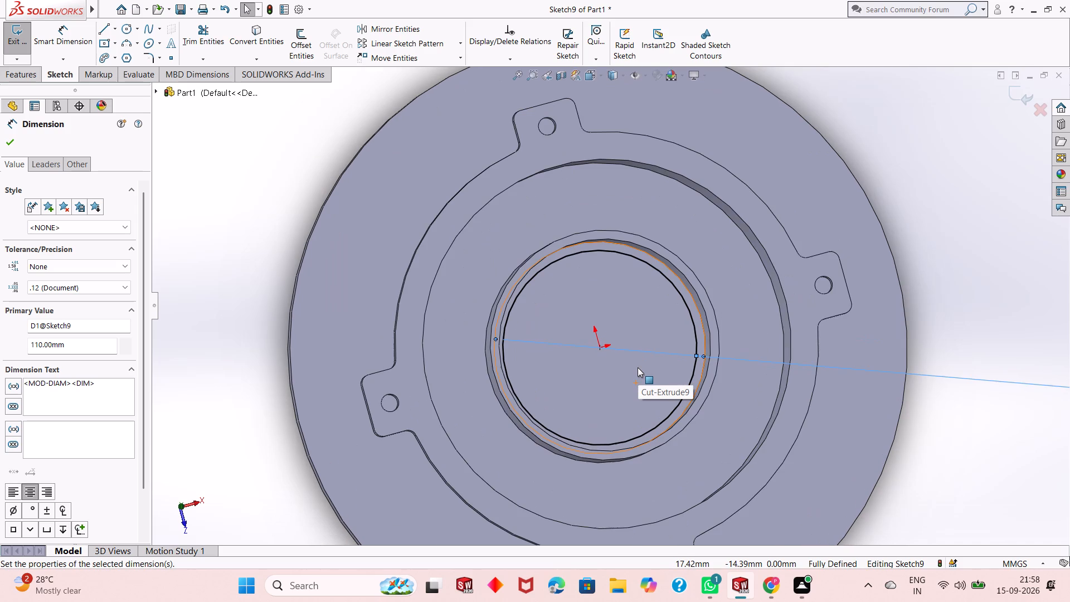
{"action": "scroll", "coordinate": [638, 367], "scroll_direction": "down", "scroll_amount": 1}
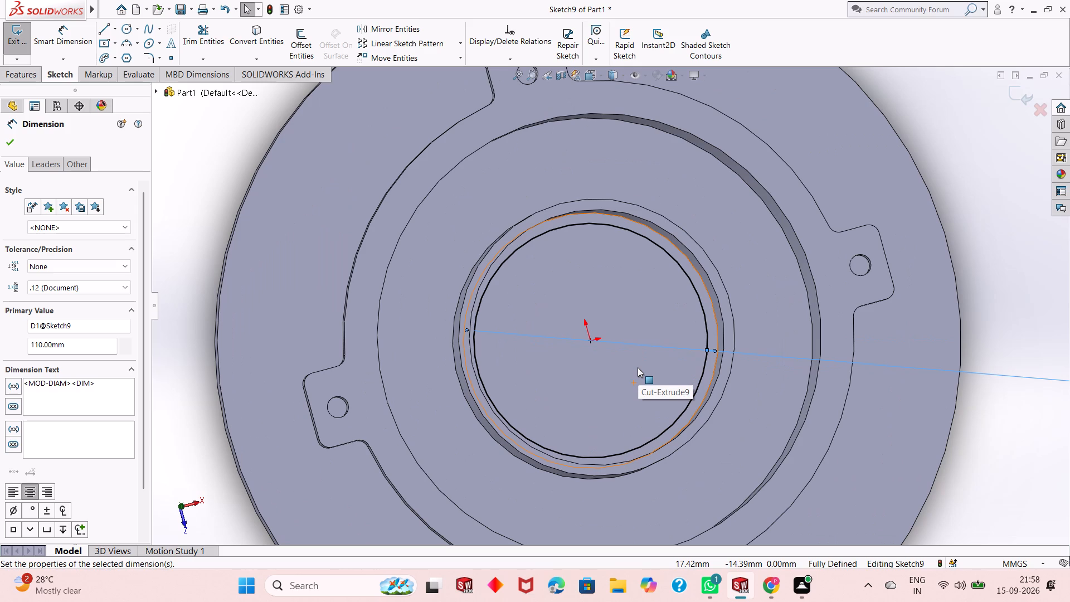
{"action": "scroll", "coordinate": [638, 367], "scroll_direction": "down", "scroll_amount": 4}
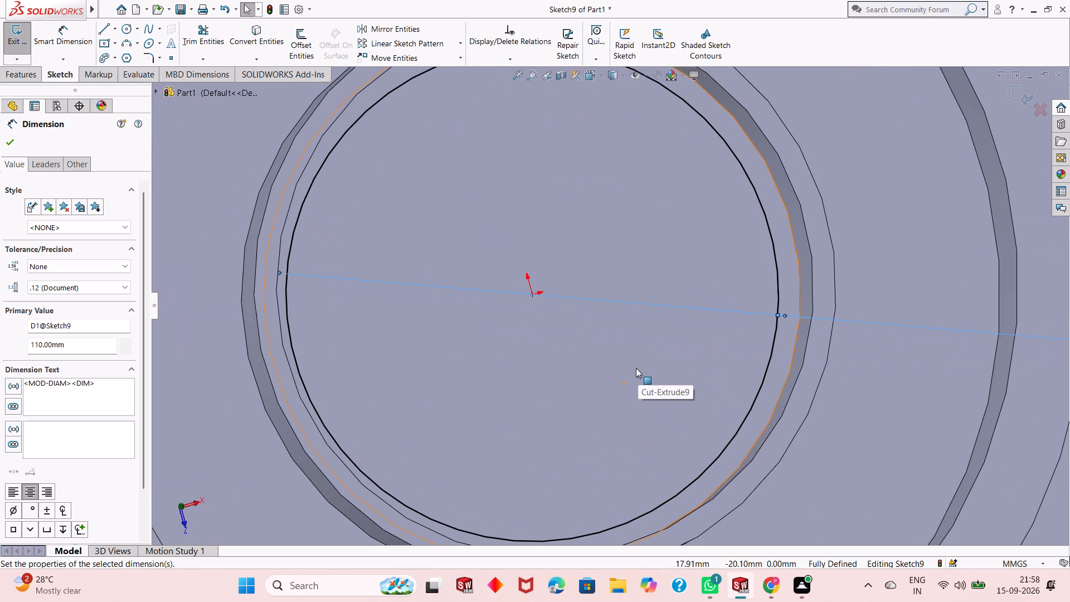
{"action": "scroll", "coordinate": [636, 368], "scroll_direction": "down", "scroll_amount": 1}
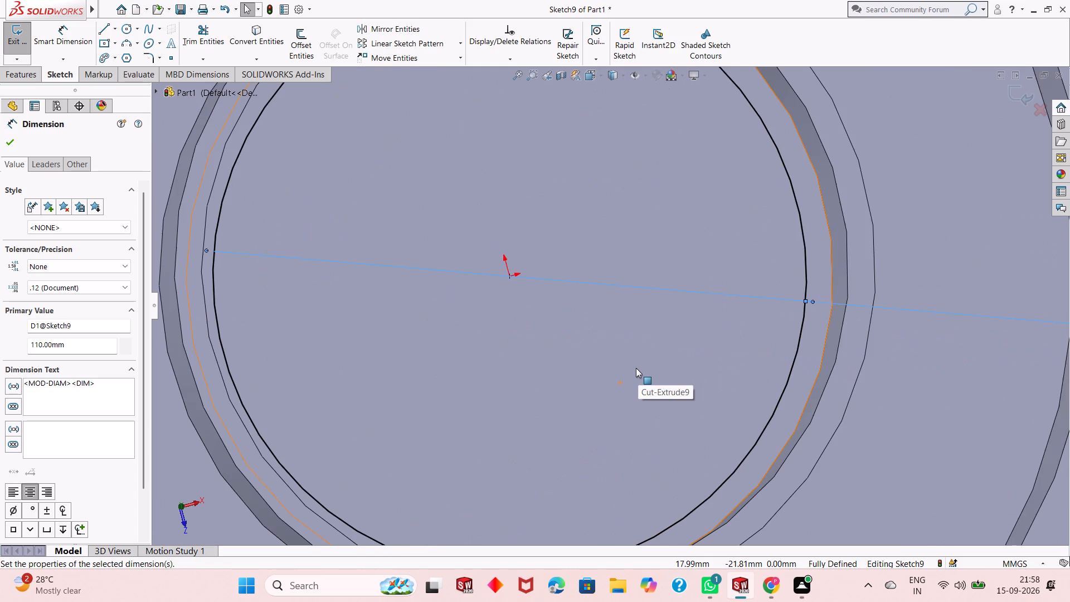
{"action": "scroll", "coordinate": [636, 368], "scroll_direction": "up", "scroll_amount": 1}
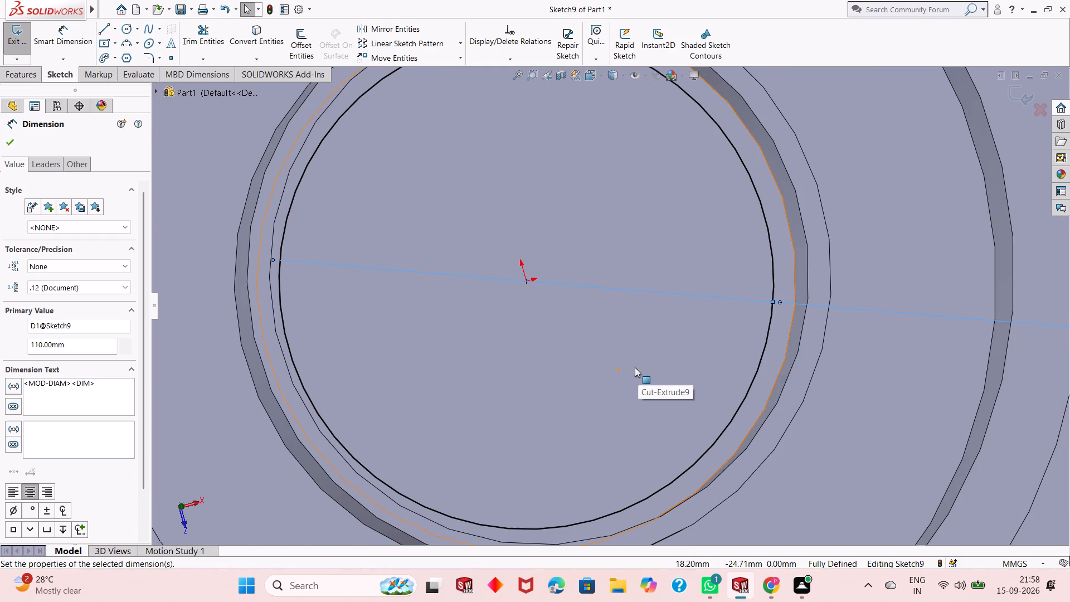
{"action": "scroll", "coordinate": [559, 399], "scroll_direction": "up", "scroll_amount": 3}
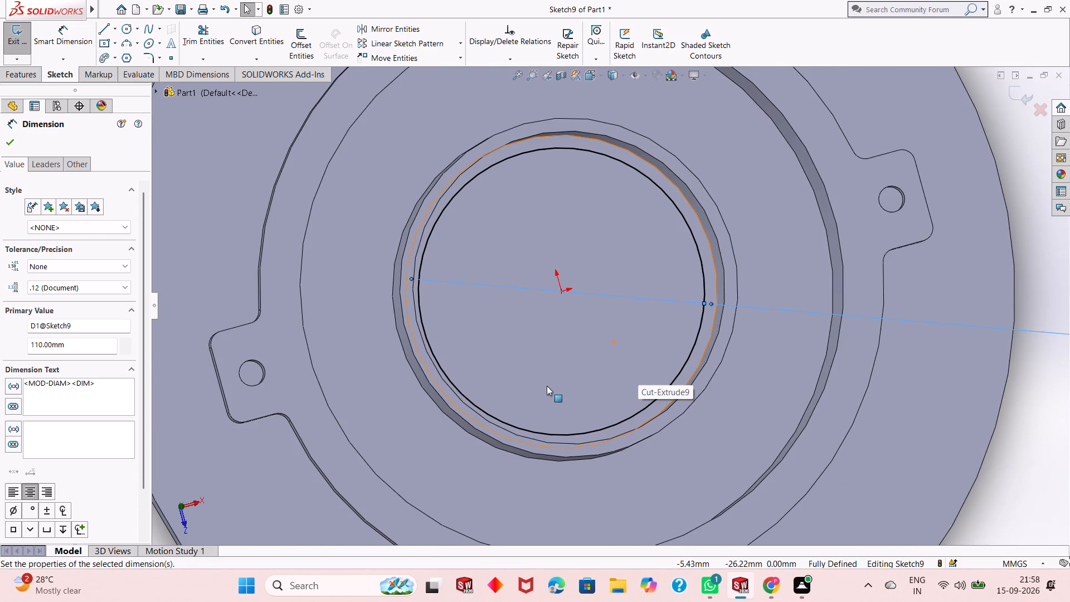
{"action": "middle_click_drag", "start_coordinate": [538, 392], "coordinate": [547, 360]}
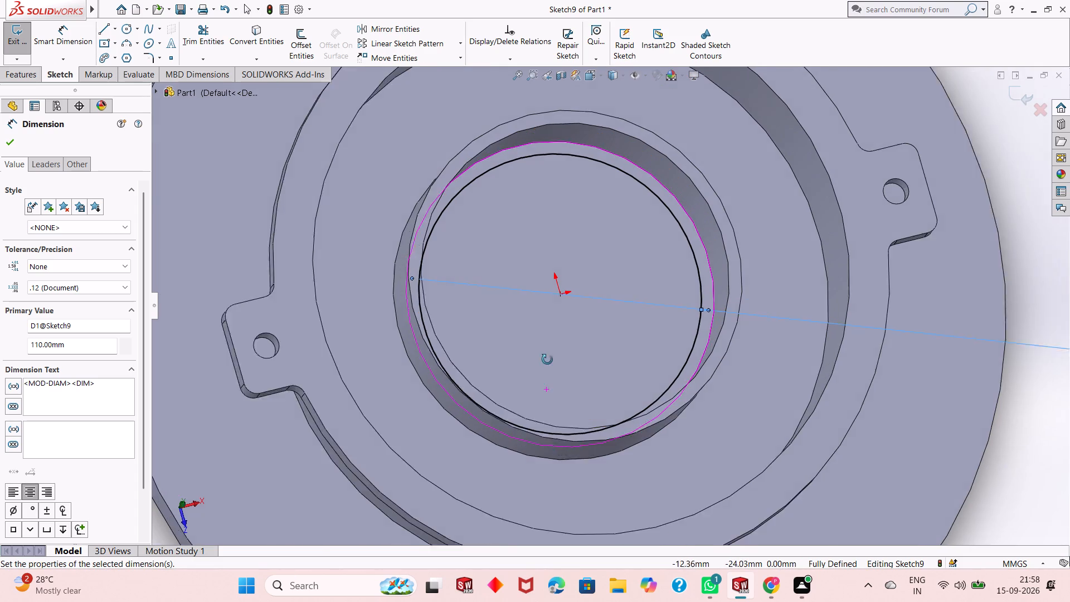
{"action": "middle_click_drag", "start_coordinate": [547, 360], "coordinate": [565, 351]}
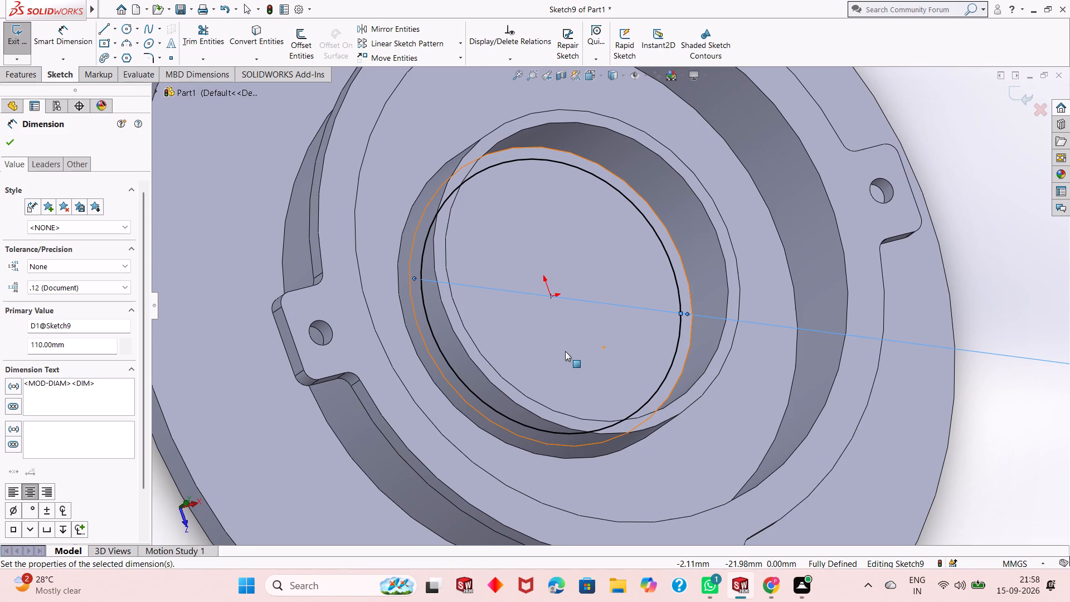
Undo the pocket-floor sketch, the 120 mm pocket with its sketch, and the central boss extrusion, back to editing the 130 mm circle sketch.
{"action": "key", "text": "Escape"}
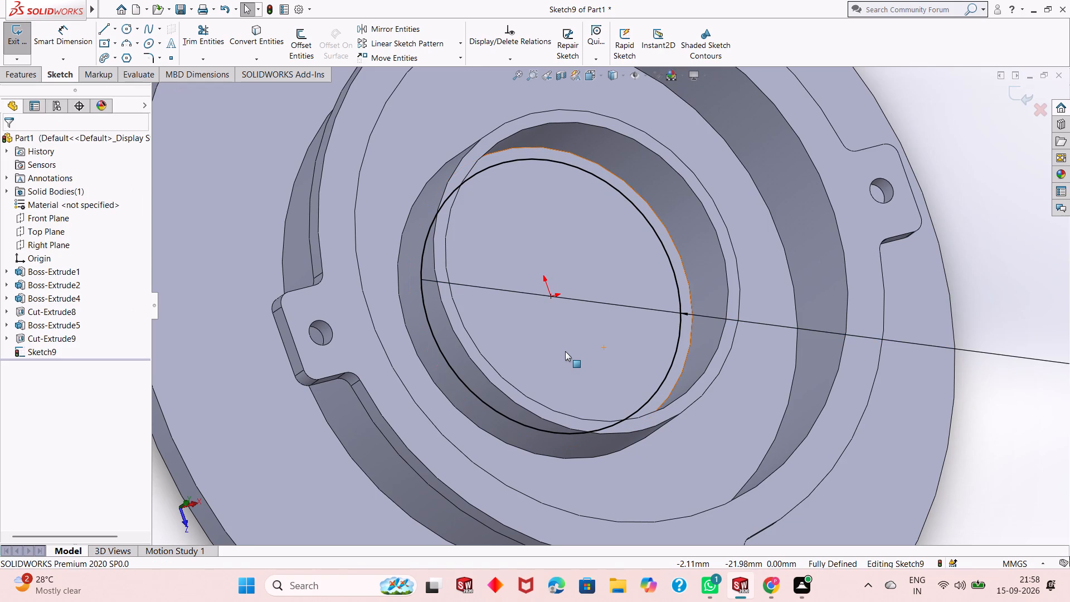
{"action": "key", "text": "ctrl+z"}
{"action": "key", "text": "ctrl+z"}
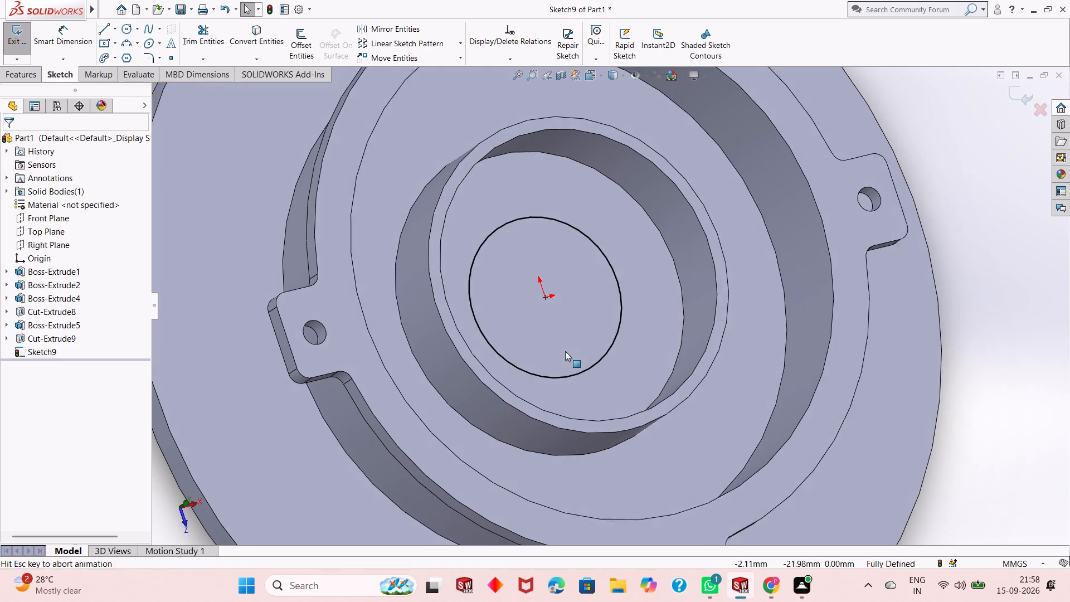
{"action": "key", "text": "ctrl+z"}
{"action": "key", "text": "ctrl+z"}
{"action": "key", "text": "ctrl+z"}
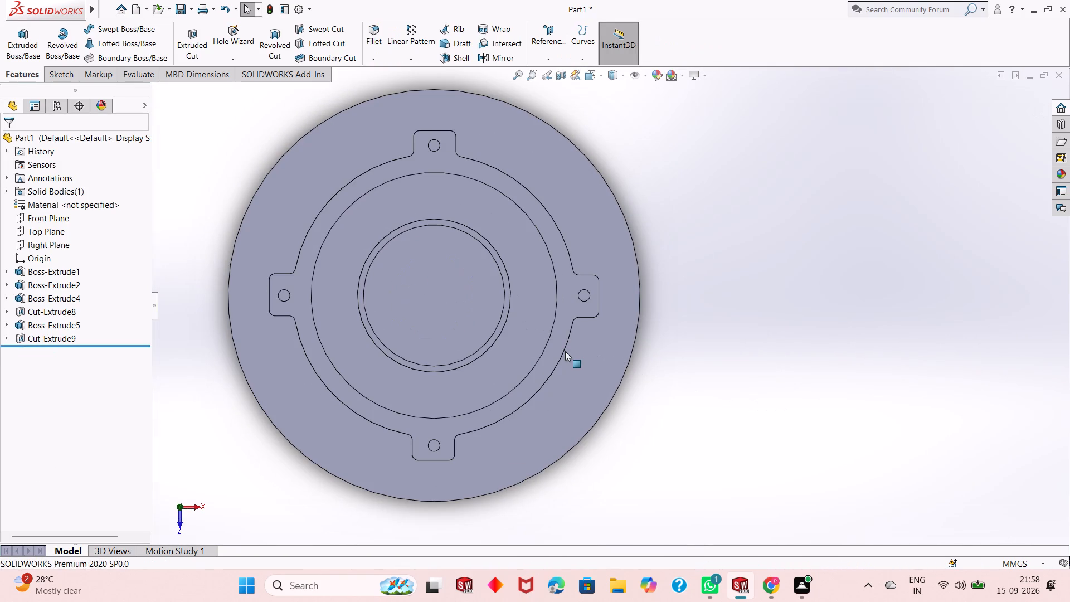
{"action": "key", "text": "ctrl+z"}
{"action": "key", "text": "ctrl+z"}
{"action": "key", "text": "ctrl+z"}
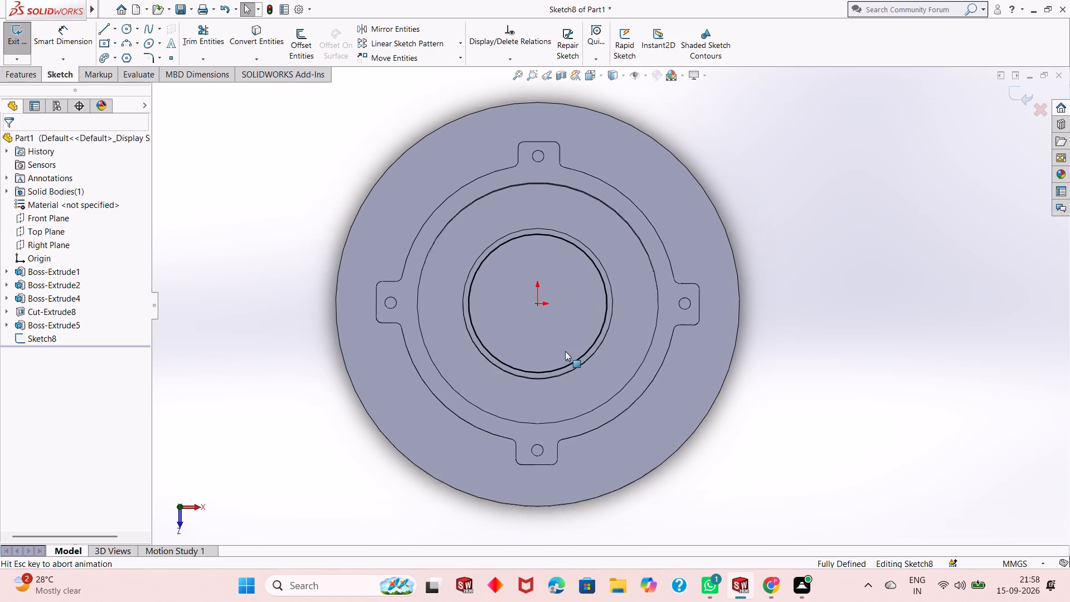
{"action": "key", "text": "ctrl+z"}
{"action": "key", "text": "ctrl+z"}
{"action": "key", "text": "ctrl+z"}
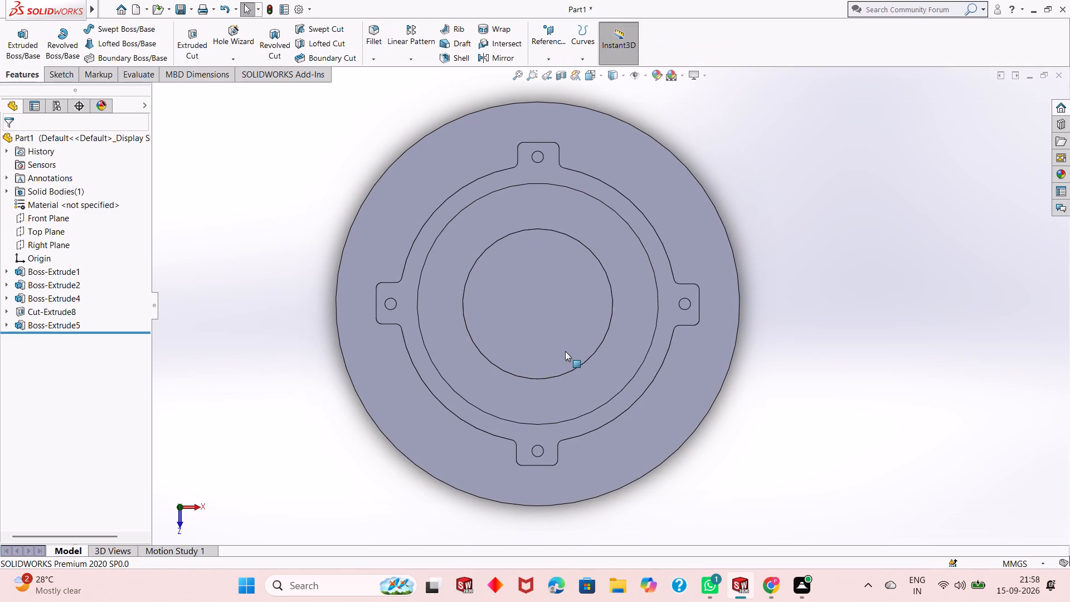
{"action": "key", "text": "ctrl+z"}
Draw a vertical construction line 68 mm long from the origin upward, ending just outside the 130 mm circle.
{"action": "middle_click_drag", "start_coordinate": [541, 359], "coordinate": [560, 362]}
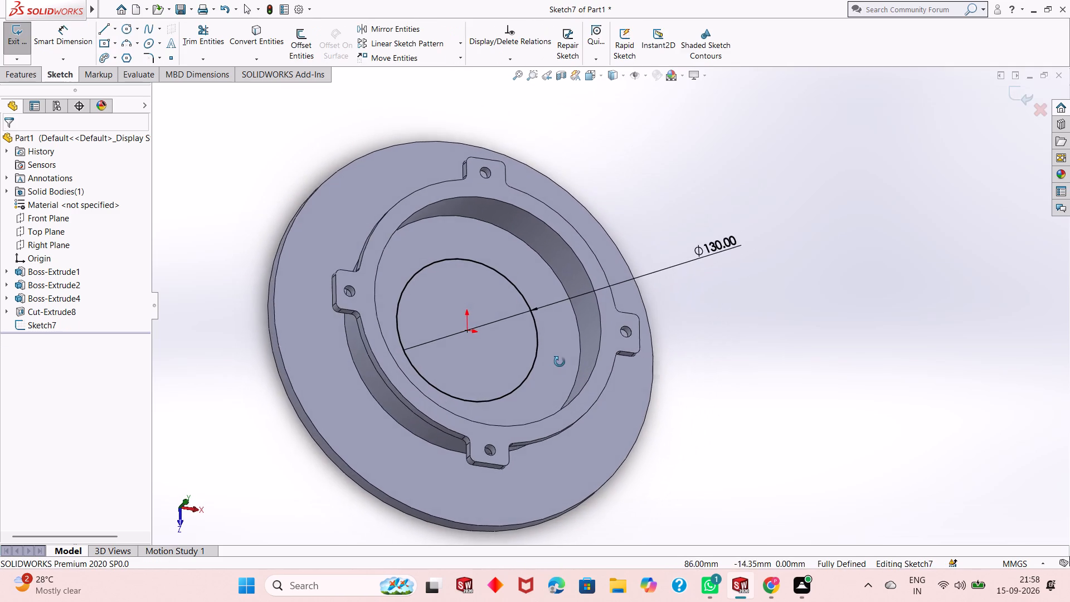
{"action": "middle_click_drag", "start_coordinate": [560, 362], "coordinate": [547, 385]}
{"action": "key", "text": "ctrl+8"}
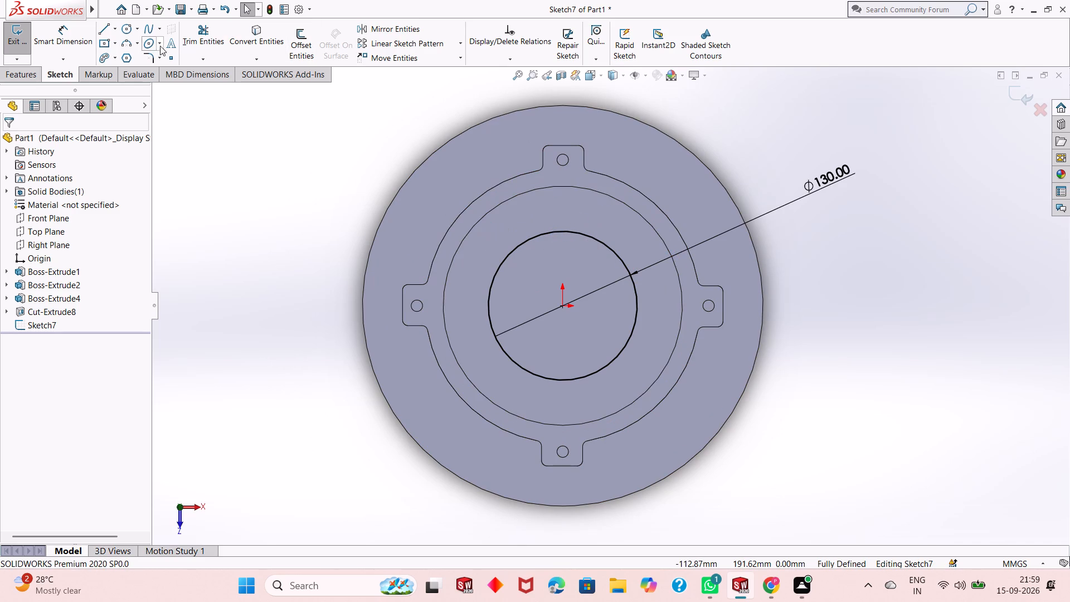
{"action": "left_click", "coordinate": [117, 26]}
{"action": "left_click", "coordinate": [142, 59]}
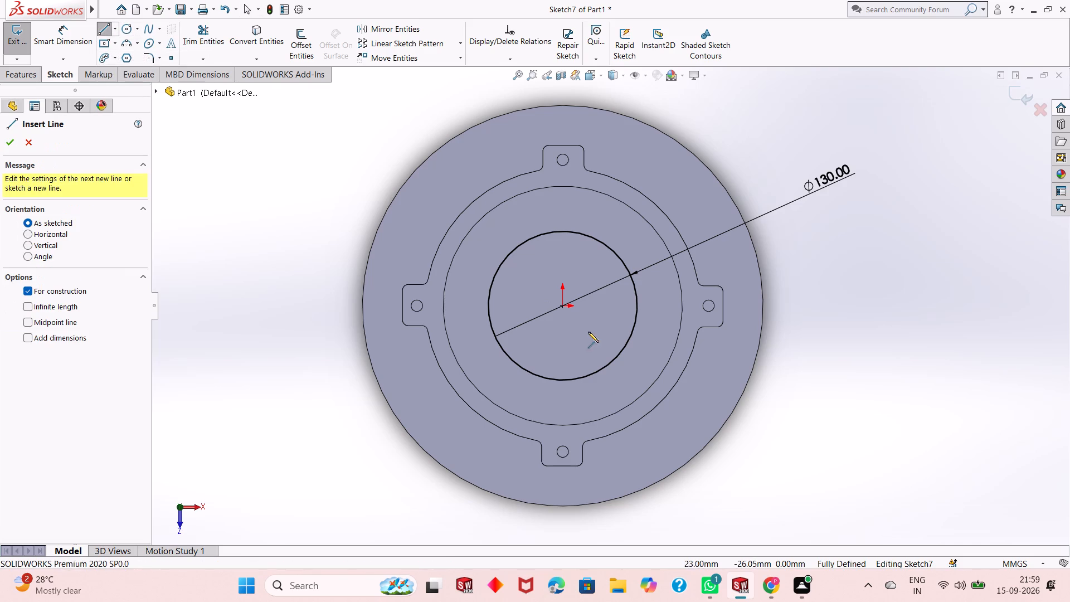
{"action": "left_click", "coordinate": [561, 309]}
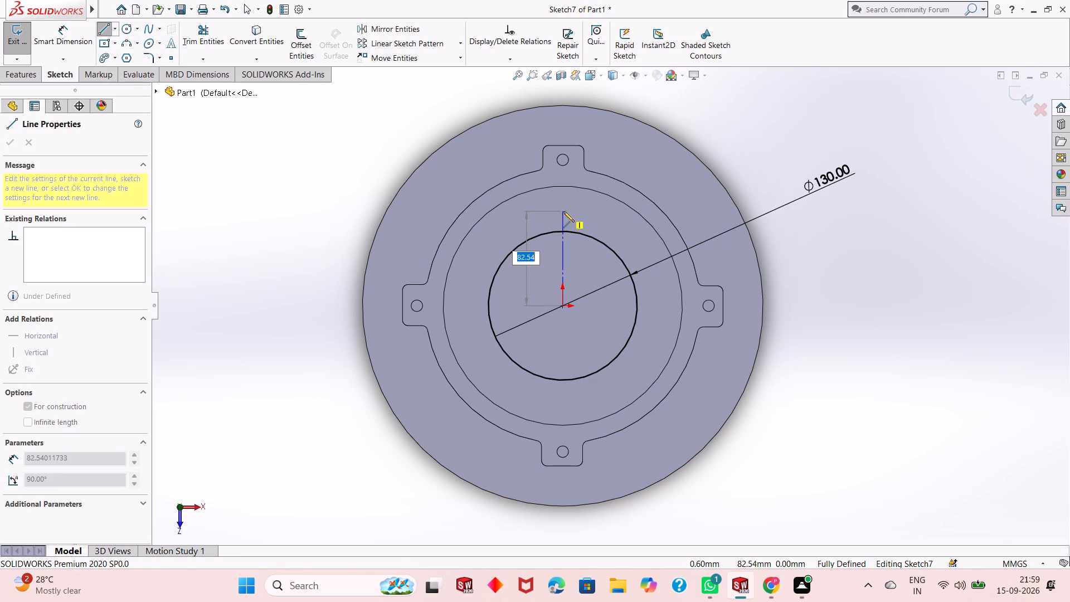
{"action": "type", "text": "68"}
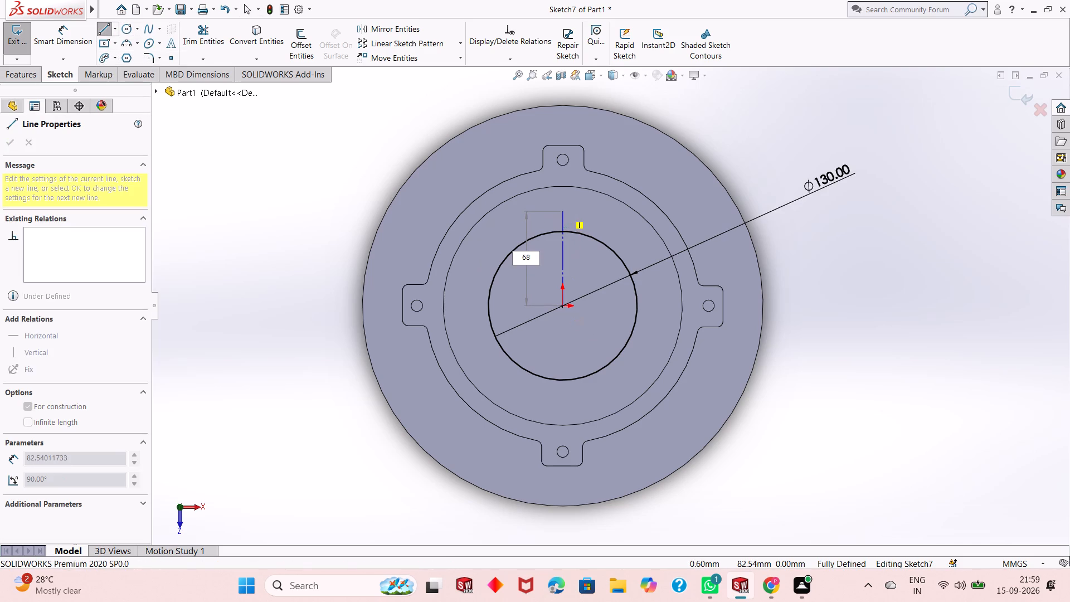
{"action": "key", "text": "Return"}
{"action": "right_click", "coordinate": [563, 211]}
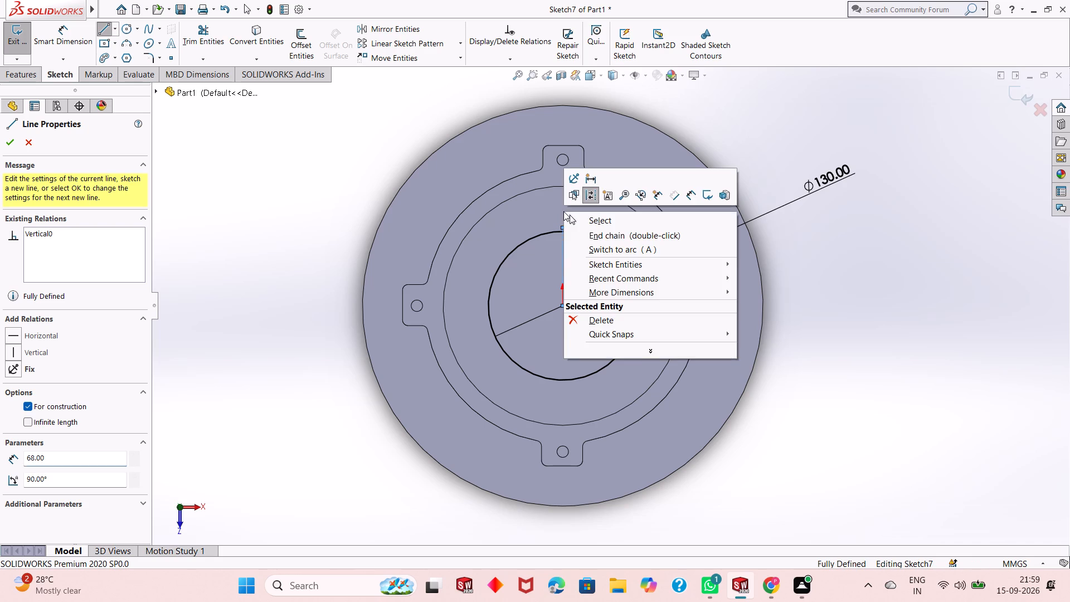
{"action": "left_click", "coordinate": [586, 225]}
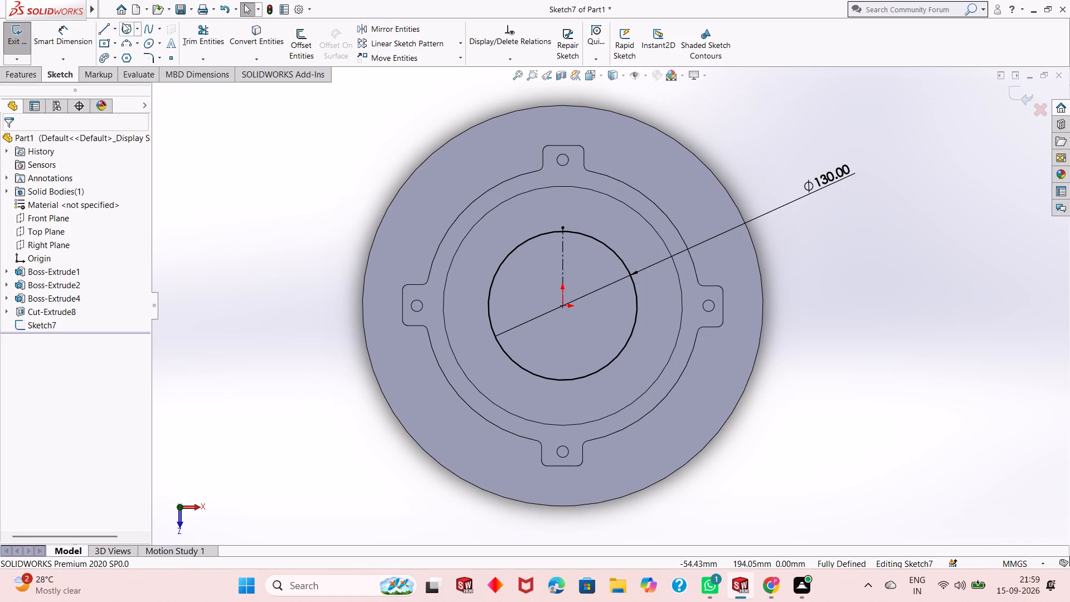
Draw a circle about 5.6 mm in diameter centred on the upper end of the construction line.
{"action": "left_click", "coordinate": [123, 27]}
{"action": "scroll", "coordinate": [566, 254], "scroll_direction": "down", "scroll_amount": 8}
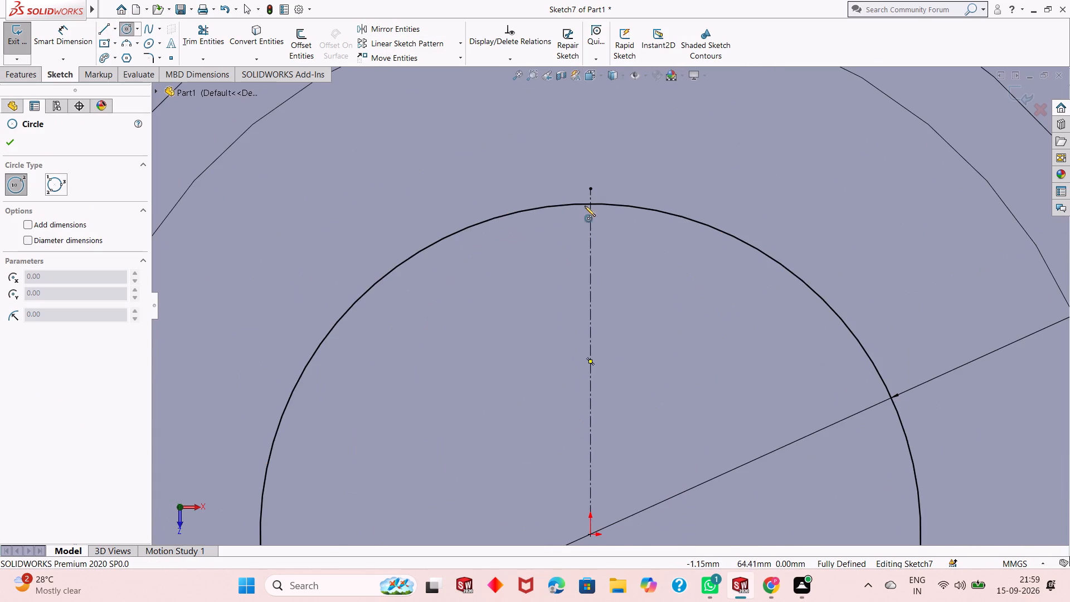
{"action": "left_click", "coordinate": [591, 190]}
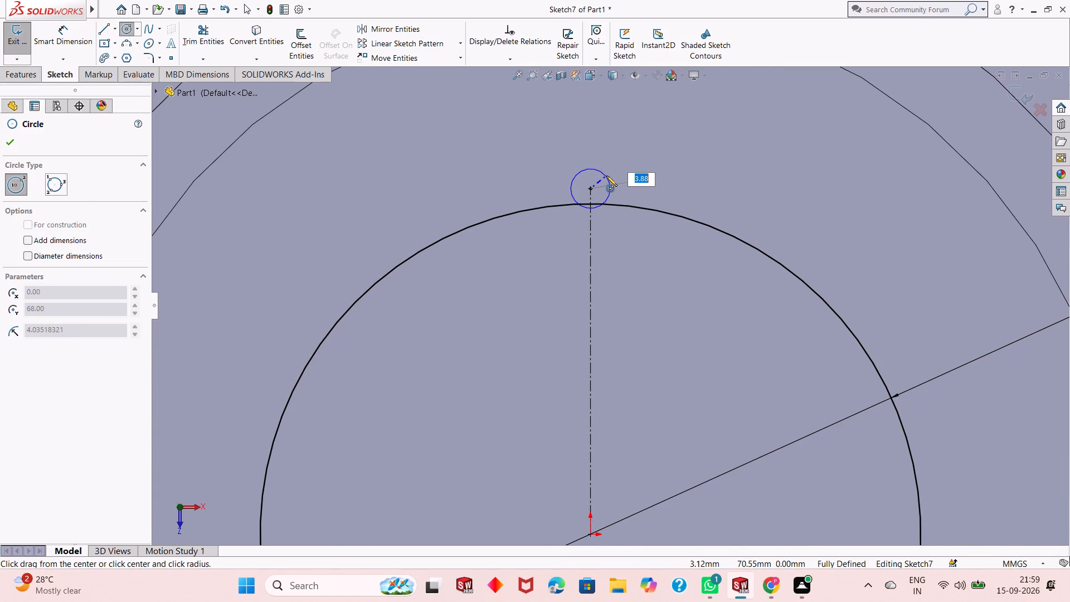
{"action": "left_click", "coordinate": [602, 180]}
{"action": "right_click", "coordinate": [602, 181]}
{"action": "left_click", "coordinate": [619, 188]}
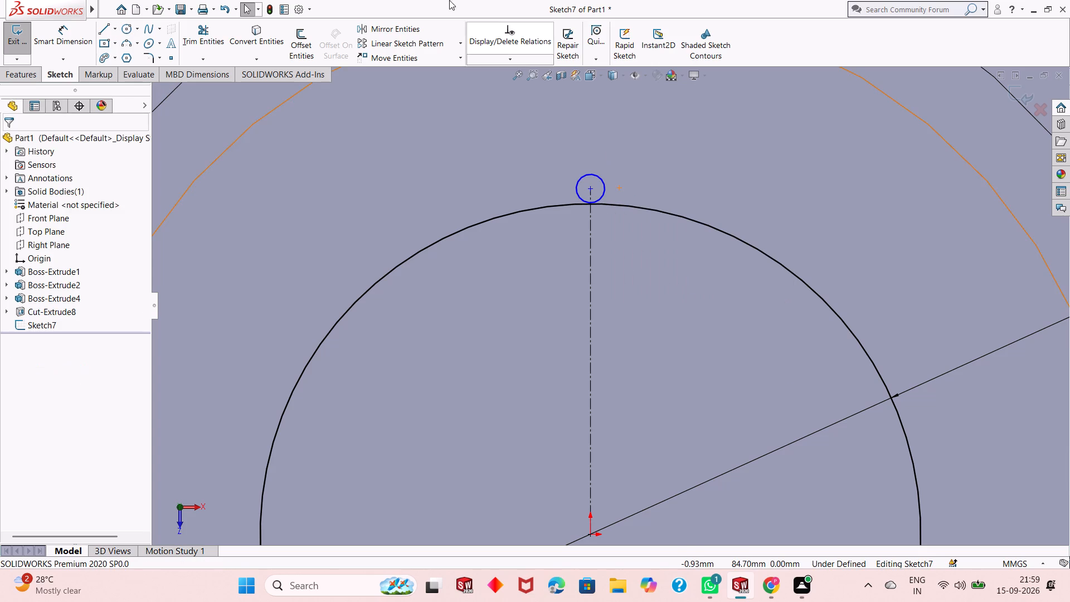
Dimension the small circle at the end of the construction line to a diameter of 12 mm.
{"action": "left_click", "coordinate": [83, 36]}
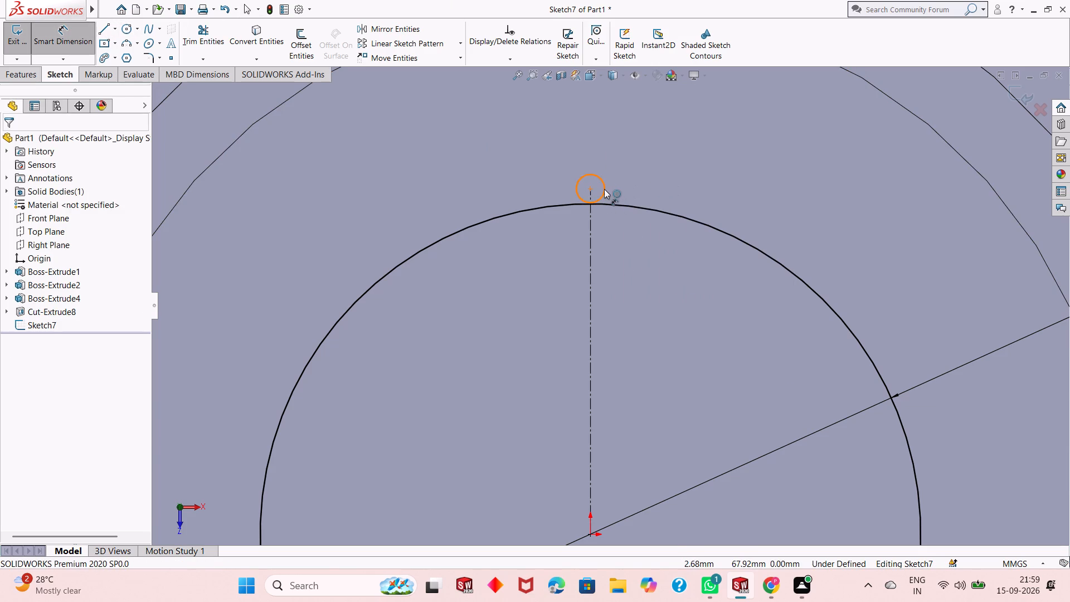
{"action": "left_click", "coordinate": [604, 189]}
{"action": "left_click", "coordinate": [636, 312]}
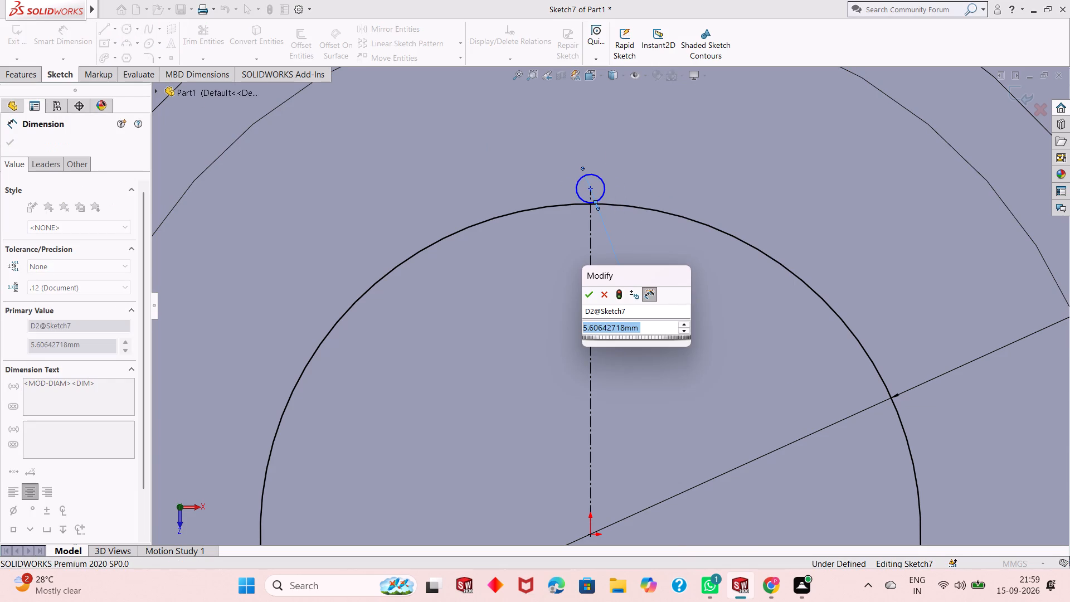
{"action": "type", "text": "12"}
{"action": "key", "text": "Return"}
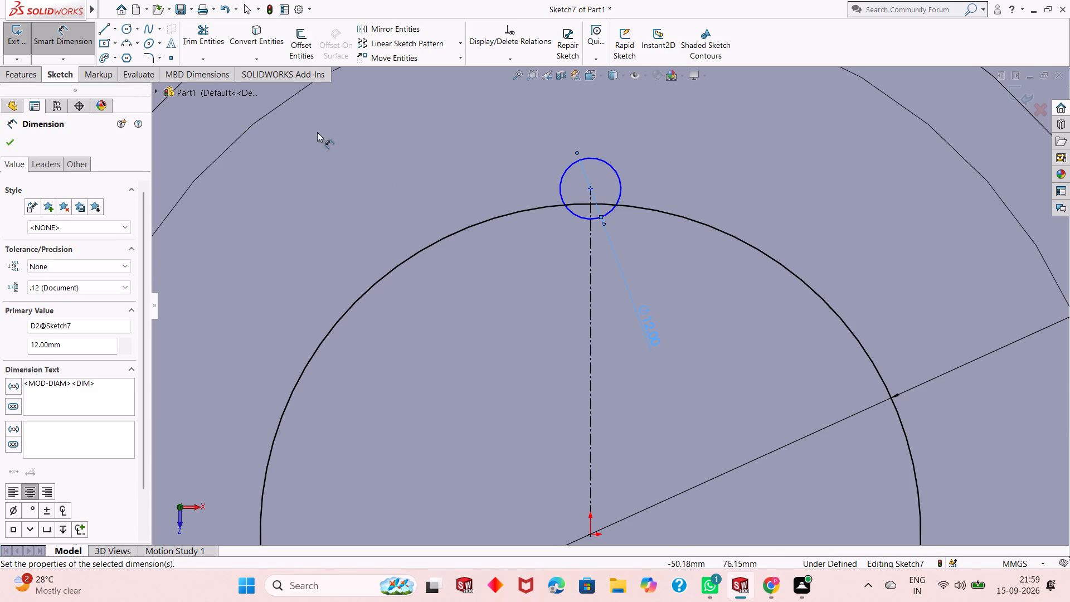
Draw a circle of 3 mm radius centred on the 12 mm circle above the origin.
{"action": "left_click", "coordinate": [130, 27]}
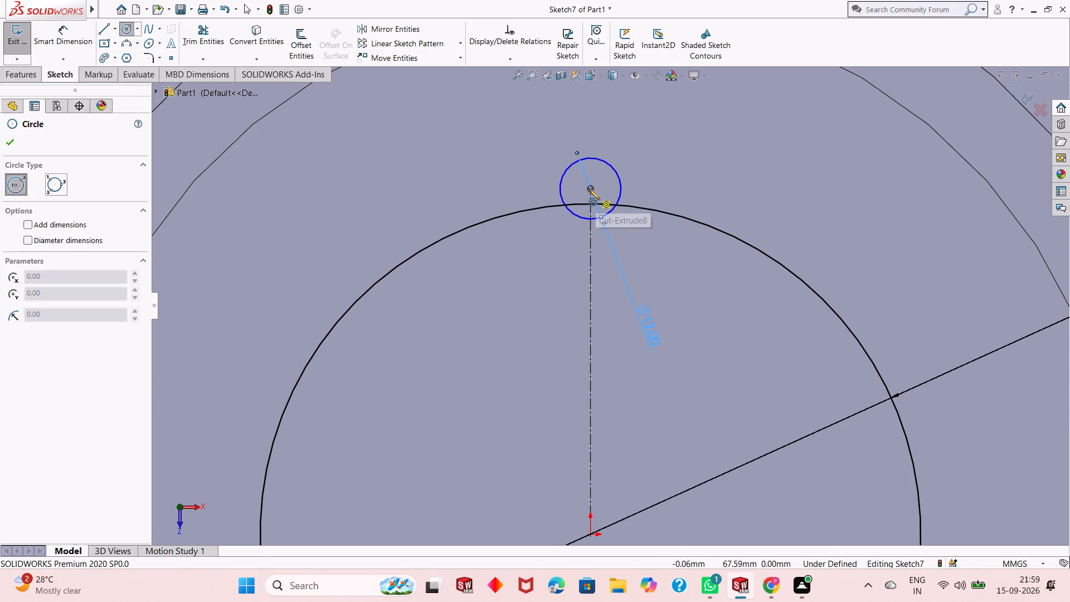
{"action": "left_click", "coordinate": [588, 188]}
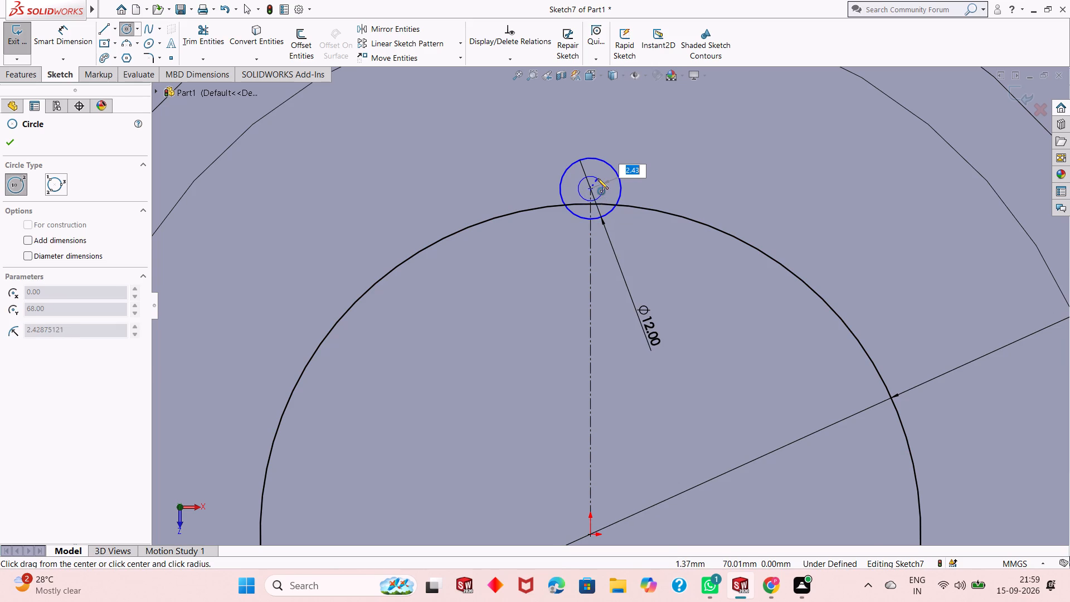
{"action": "key", "text": "3"}
{"action": "key", "text": "Return"}
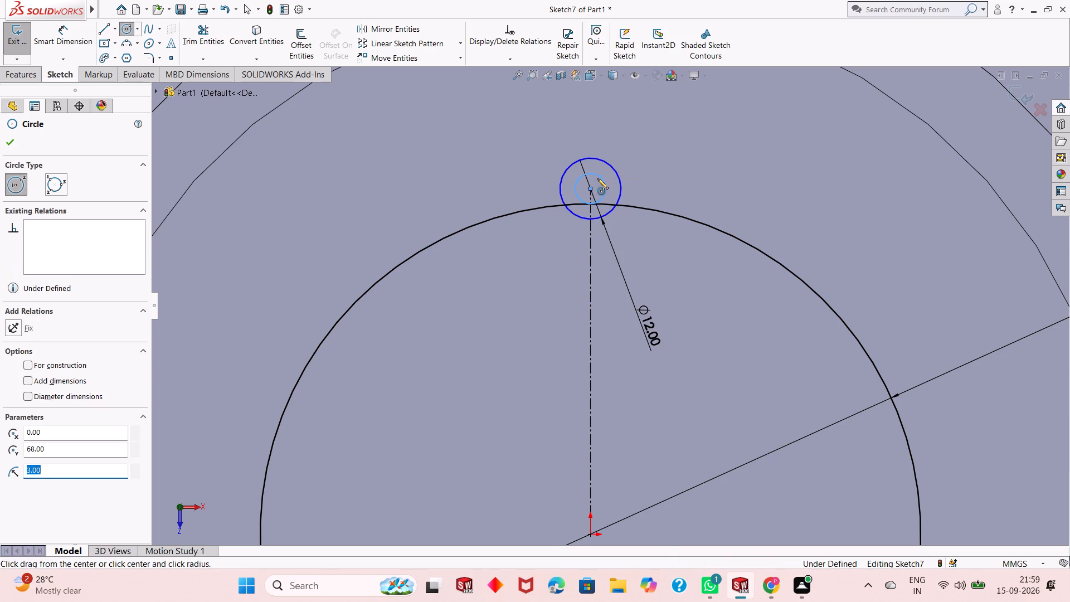
{"action": "right_click", "coordinate": [597, 178]}
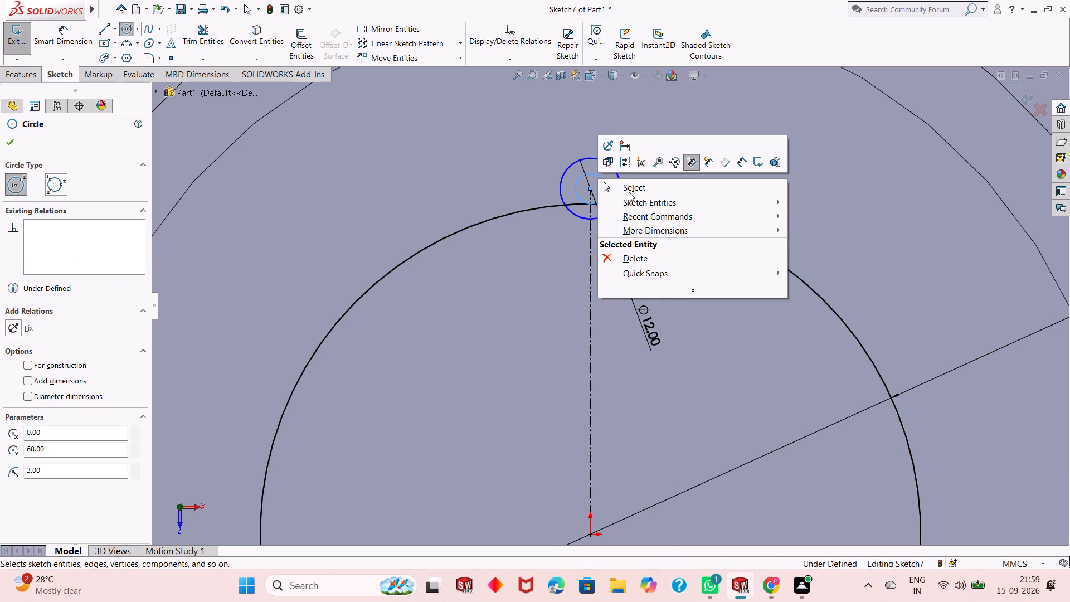
{"action": "left_click", "coordinate": [629, 192]}
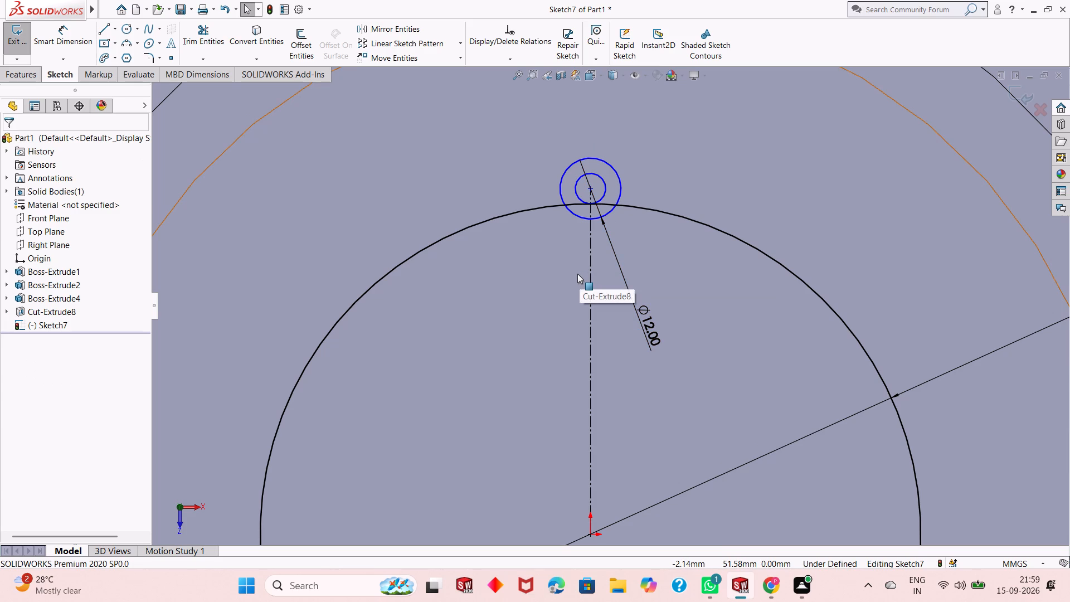
Trim away the lower part of the 12 mm circle that lies inside the 130 mm circle.
{"action": "middle_click_drag", "start_coordinate": [600, 274], "coordinate": [592, 234]}
{"action": "scroll", "coordinate": [592, 234], "scroll_direction": "down", "scroll_amount": 4}
{"action": "scroll", "coordinate": [592, 234], "scroll_direction": "up", "scroll_amount": 8}
{"action": "scroll", "coordinate": [630, 359], "scroll_direction": "up", "scroll_amount": 3}
{"action": "scroll", "coordinate": [641, 393], "scroll_direction": "down", "scroll_amount": 1}
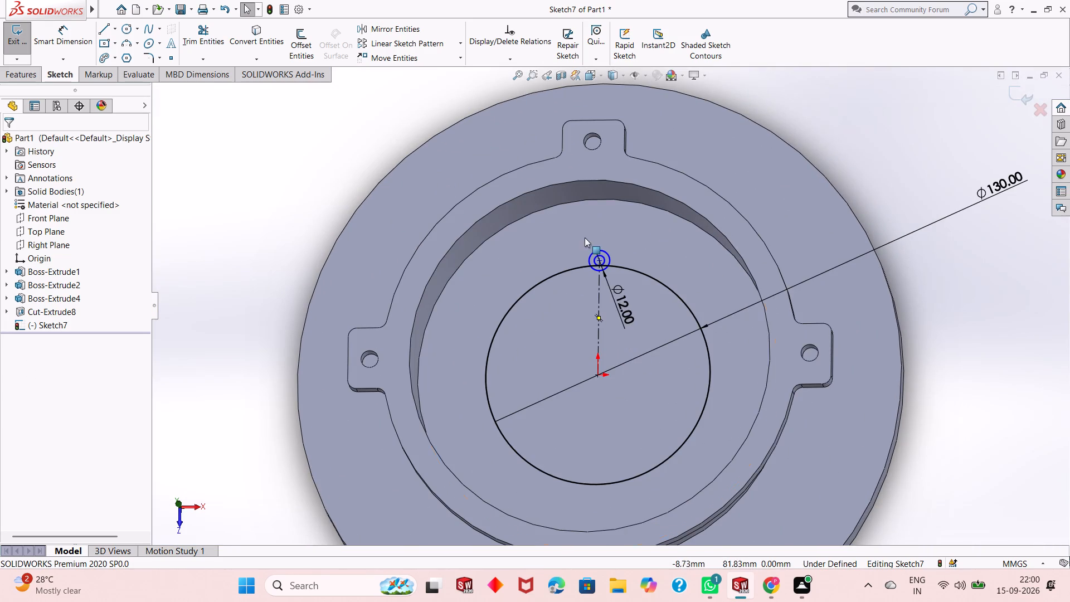
{"action": "scroll", "coordinate": [609, 288], "scroll_direction": "down", "scroll_amount": 6}
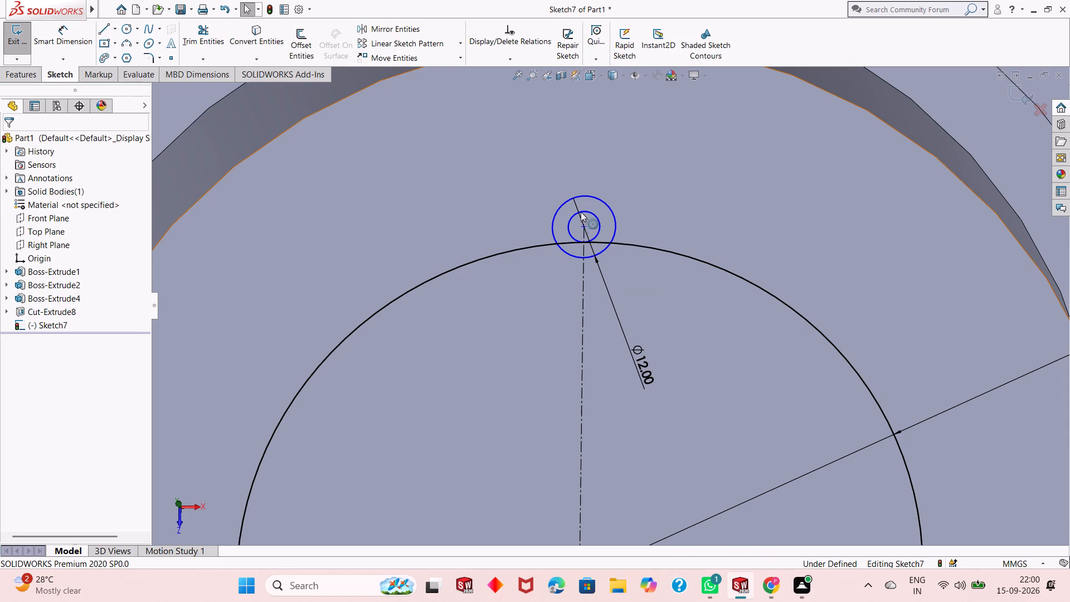
{"action": "left_click", "coordinate": [203, 35]}
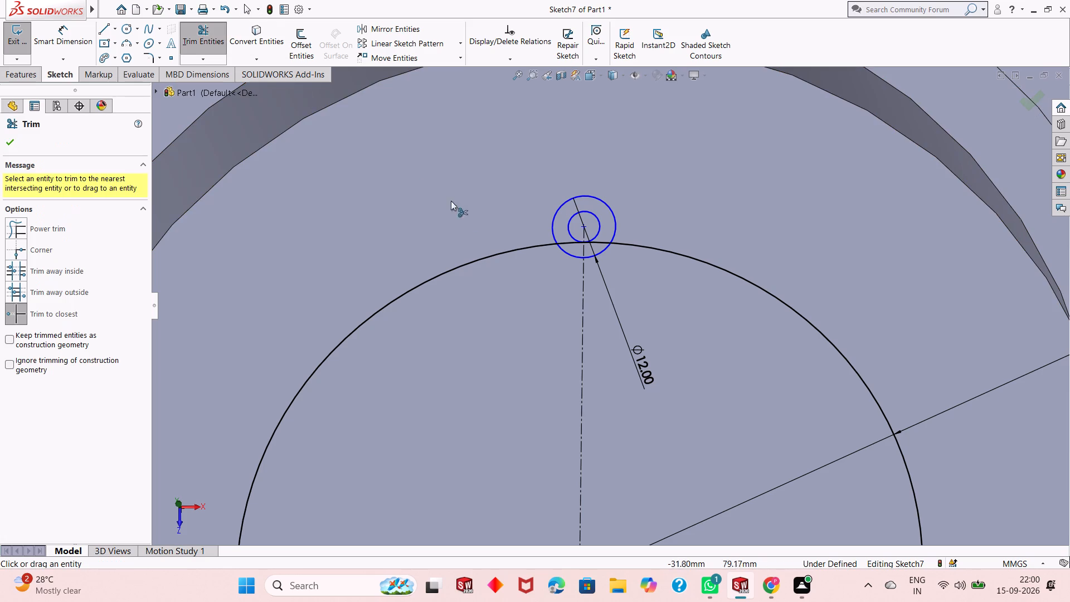
{"action": "left_click", "coordinate": [562, 249]}
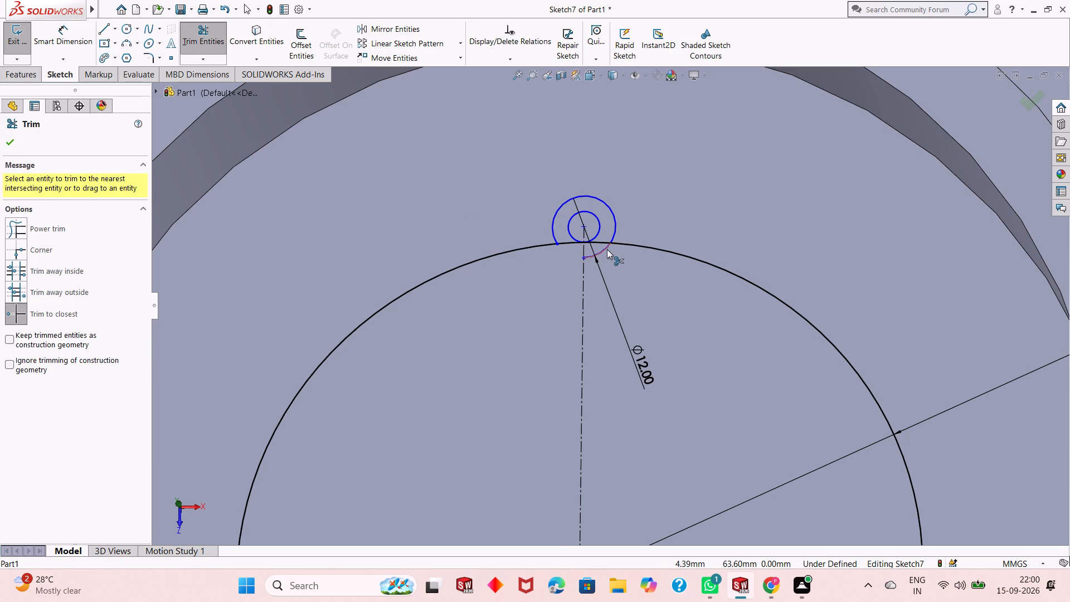
{"action": "left_click", "coordinate": [607, 249]}
{"action": "scroll", "coordinate": [583, 255], "scroll_direction": "up", "scroll_amount": 3}
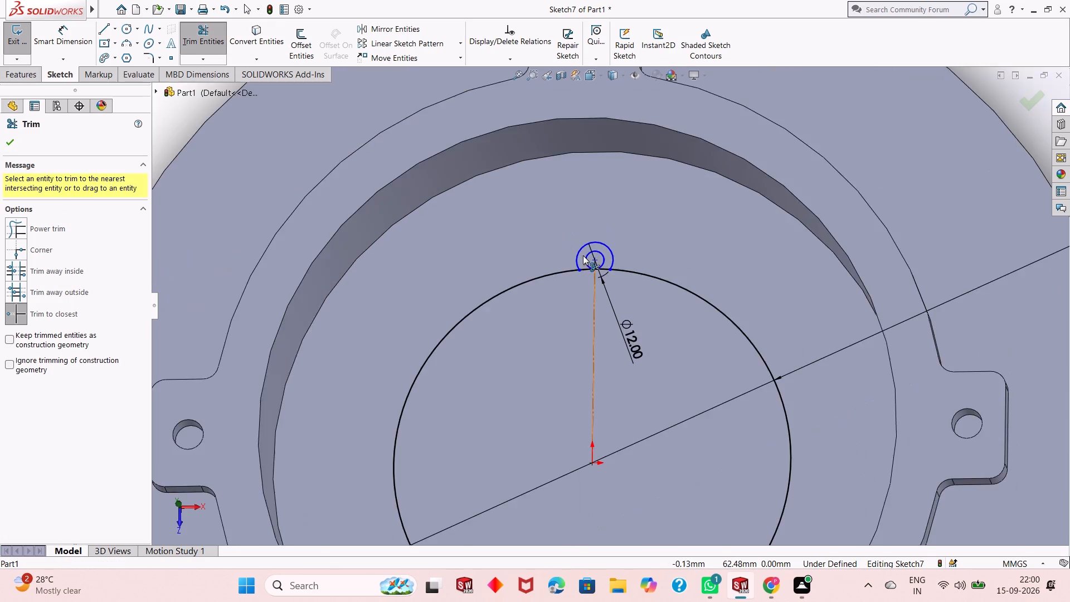
{"action": "scroll", "coordinate": [583, 255], "scroll_direction": "up", "scroll_amount": 3}
{"action": "scroll", "coordinate": [630, 348], "scroll_direction": "down", "scroll_amount": 3}
{"action": "key", "text": "Escape"}
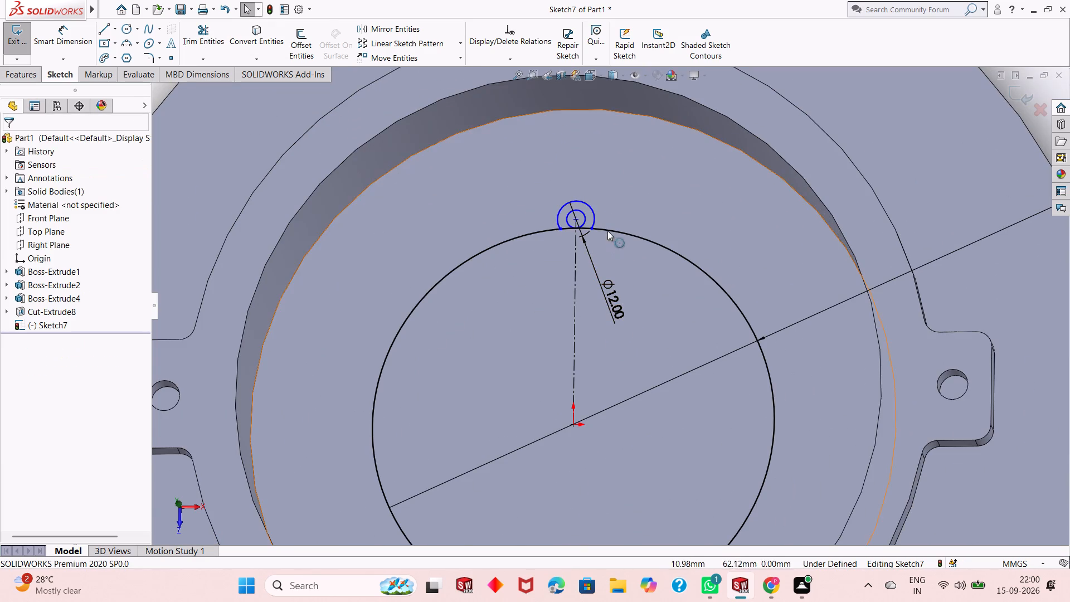
Circular-pattern the trimmed 12 mm arc and its inner circle about the origin, with 3 equally spaced instances over 360 degrees.
{"action": "left_click", "coordinate": [596, 215]}
{"action": "left_click", "coordinate": [585, 219], "text": "ctrl"}
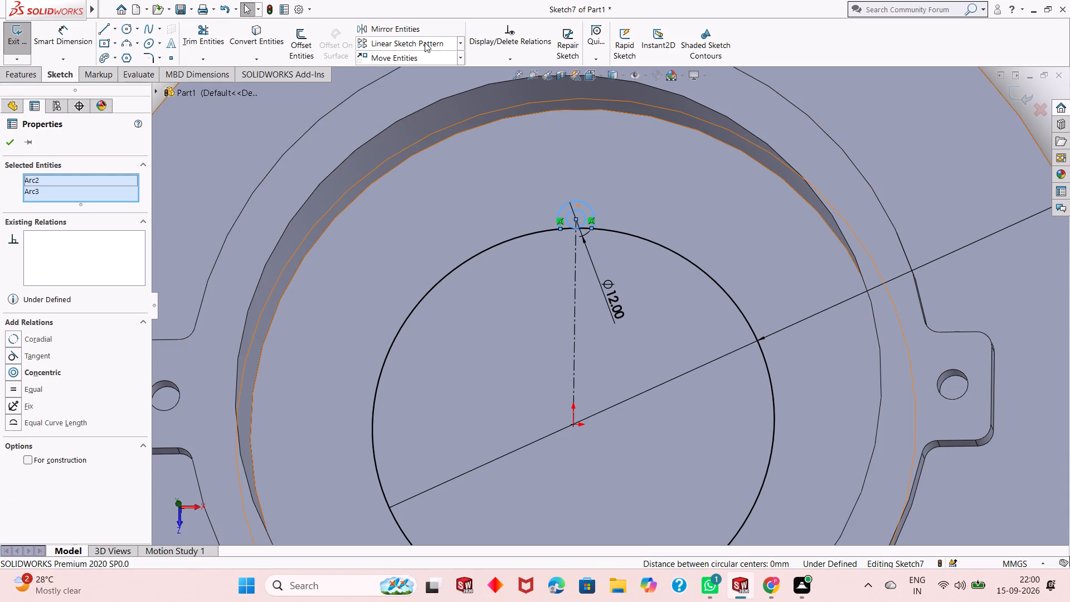
{"action": "left_click", "coordinate": [463, 42]}
{"action": "left_click", "coordinate": [460, 71]}
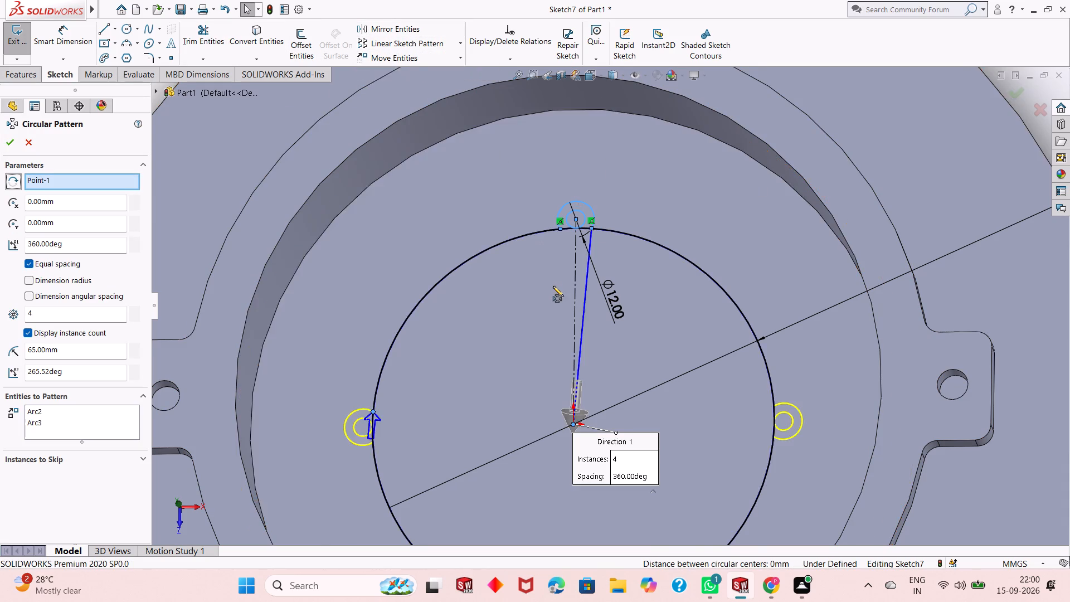
{"action": "scroll", "coordinate": [553, 296], "scroll_direction": "up", "scroll_amount": 3}
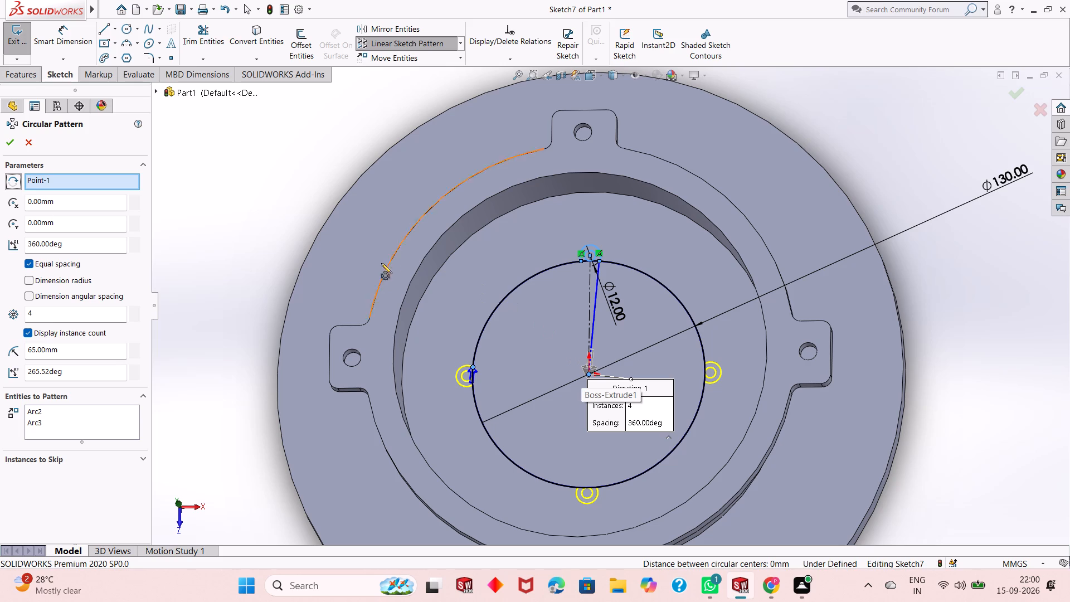
{"action": "double_click", "coordinate": [94, 313]}
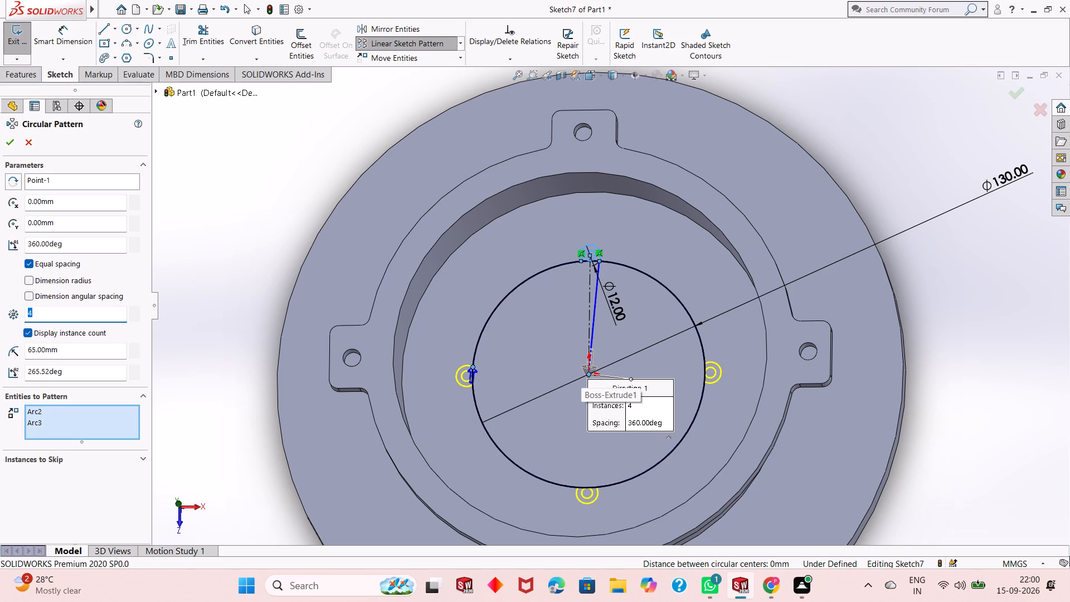
{"action": "key", "text": "3"}
{"action": "key", "text": "Return"}
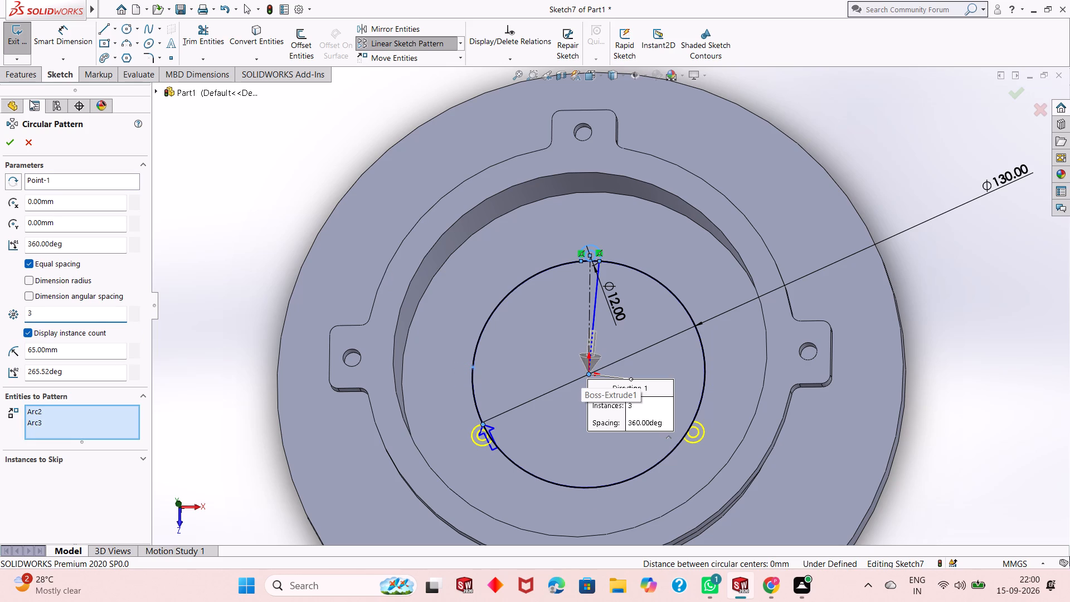
{"action": "left_click", "coordinate": [9, 149]}
Dimension the vertical distance between the centres of the lower-left and top screw-lug circles.
{"action": "scroll", "coordinate": [386, 266], "scroll_direction": "up", "scroll_amount": 2}
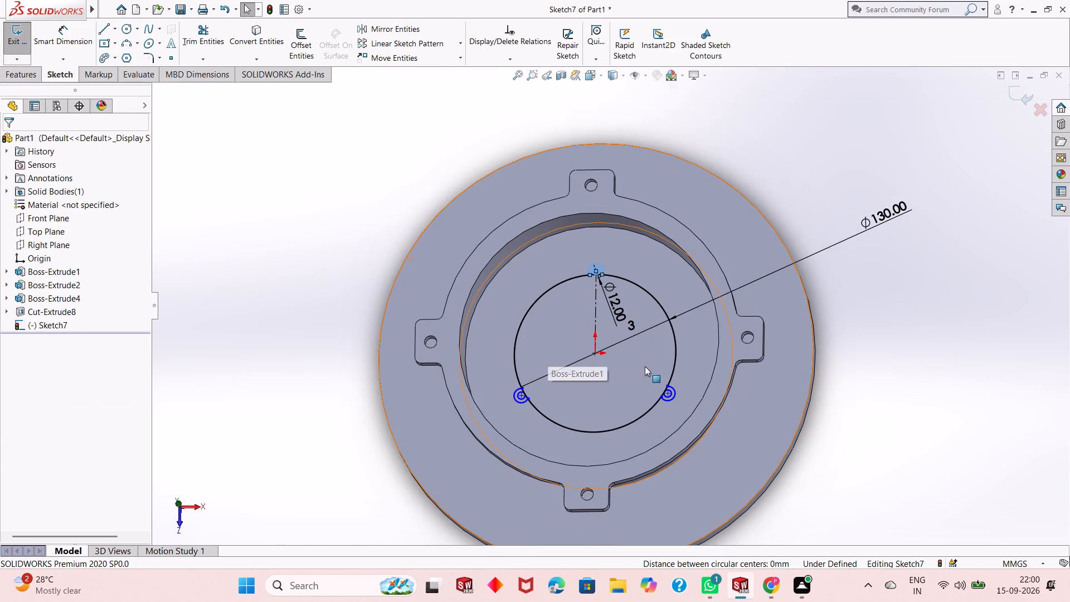
{"action": "scroll", "coordinate": [645, 366], "scroll_direction": "down", "scroll_amount": 3}
{"action": "left_click", "coordinate": [71, 32]}
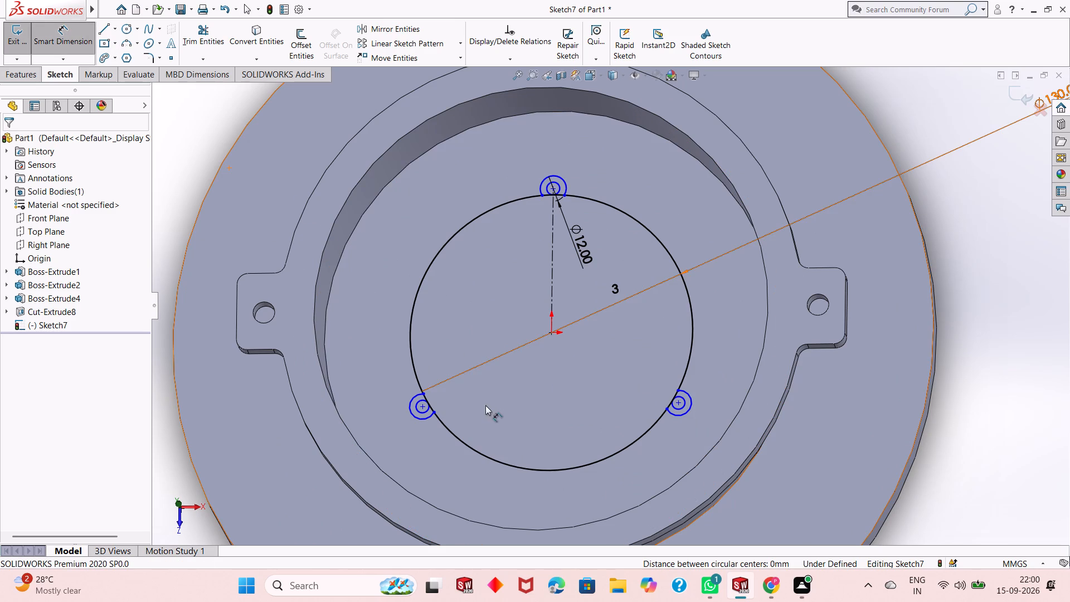
{"action": "left_click", "coordinate": [425, 409]}
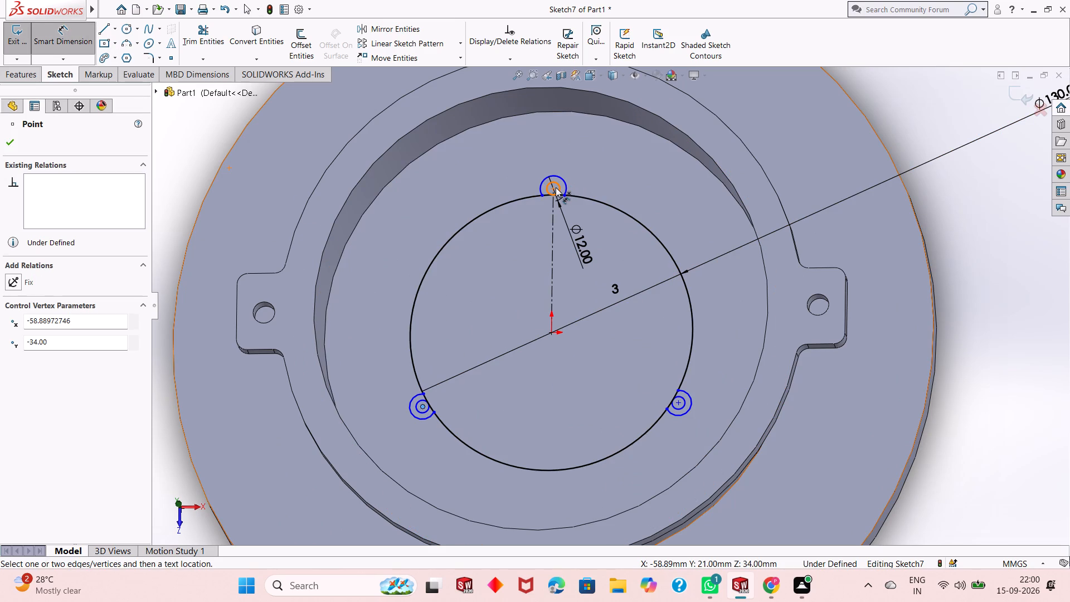
{"action": "left_click", "coordinate": [556, 188]}
{"action": "left_click", "coordinate": [265, 198]}
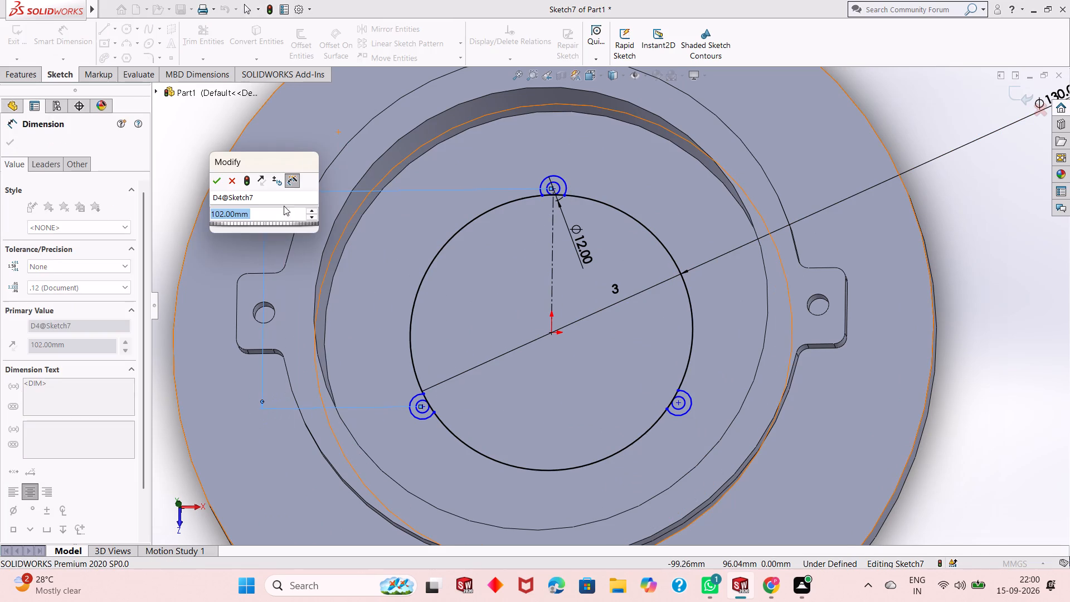
{"action": "left_click", "coordinate": [218, 182]}
{"action": "key", "text": "Escape"}
{"action": "key", "text": "Escape"}
Delete the vertical construction line between the origin and the top screw-lug circle.
{"action": "left_click", "coordinate": [553, 280]}
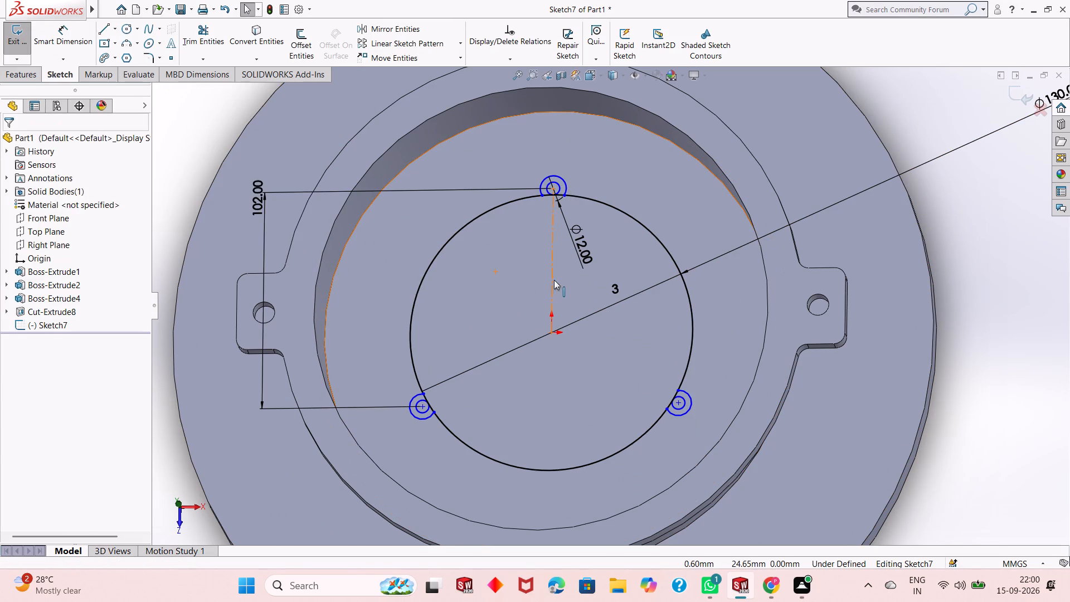
{"action": "key", "text": "Delete"}
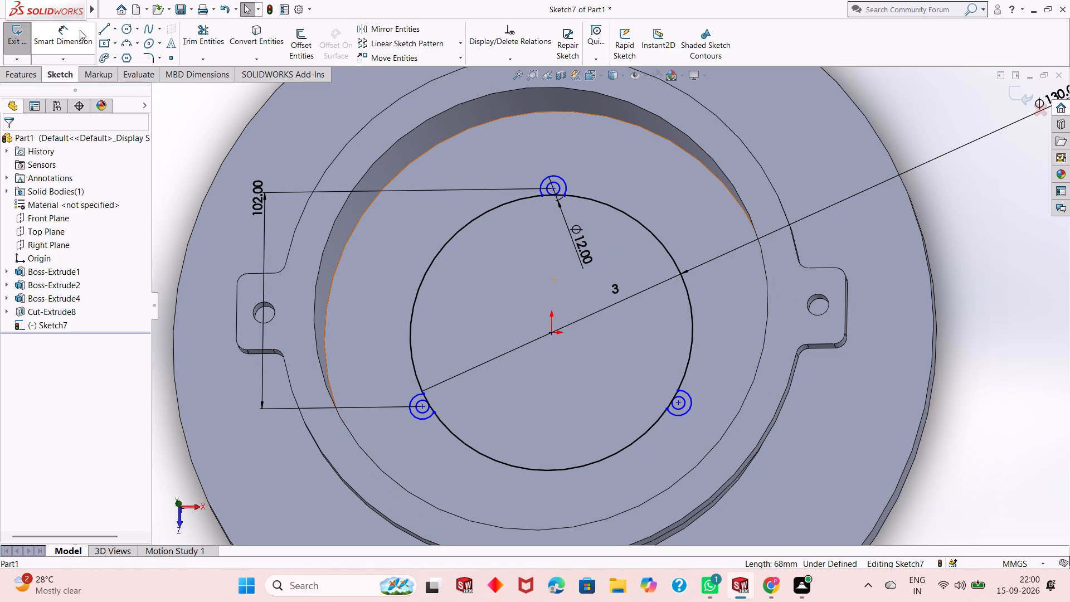
Dimension the vertical distance from the origin to the top screw-lug circle's centre.
{"action": "left_click", "coordinate": [61, 27]}
{"action": "left_click", "coordinate": [556, 189]}
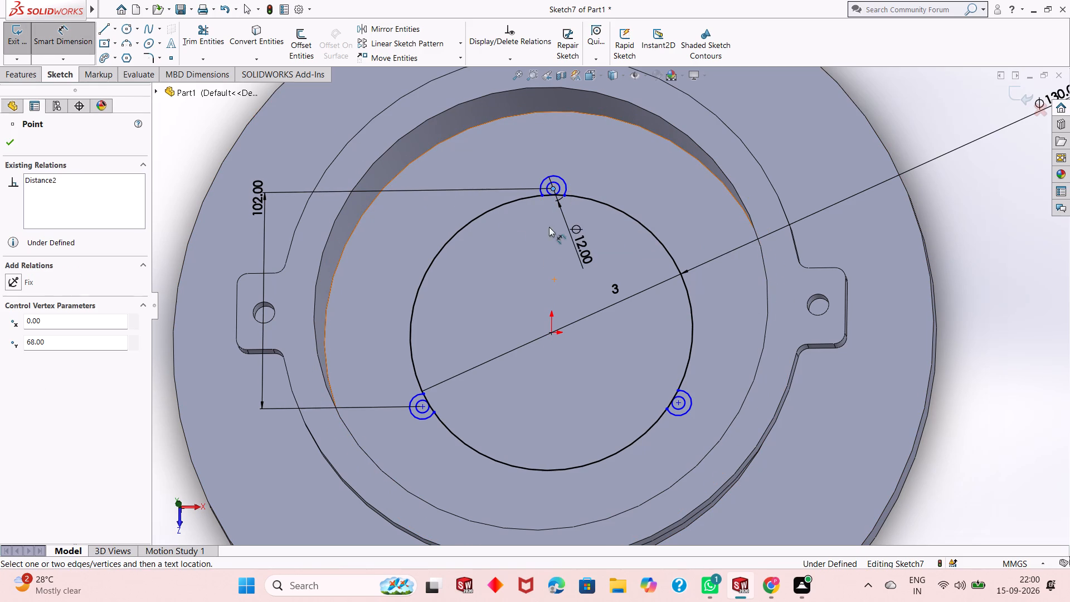
{"action": "left_click", "coordinate": [552, 334]}
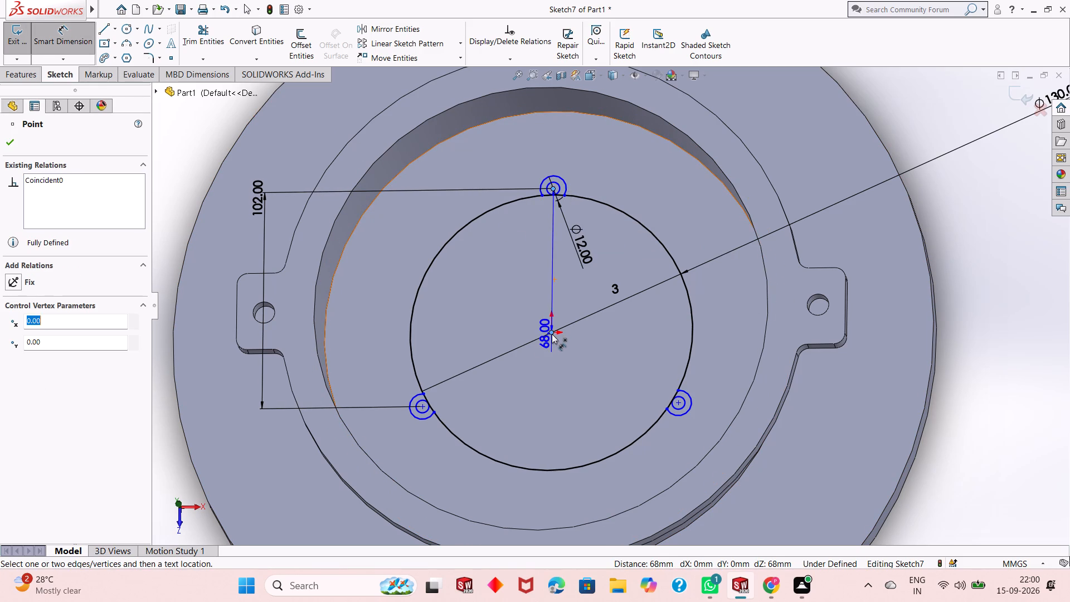
{"action": "left_click", "coordinate": [751, 335]}
{"action": "left_click", "coordinate": [701, 319]}
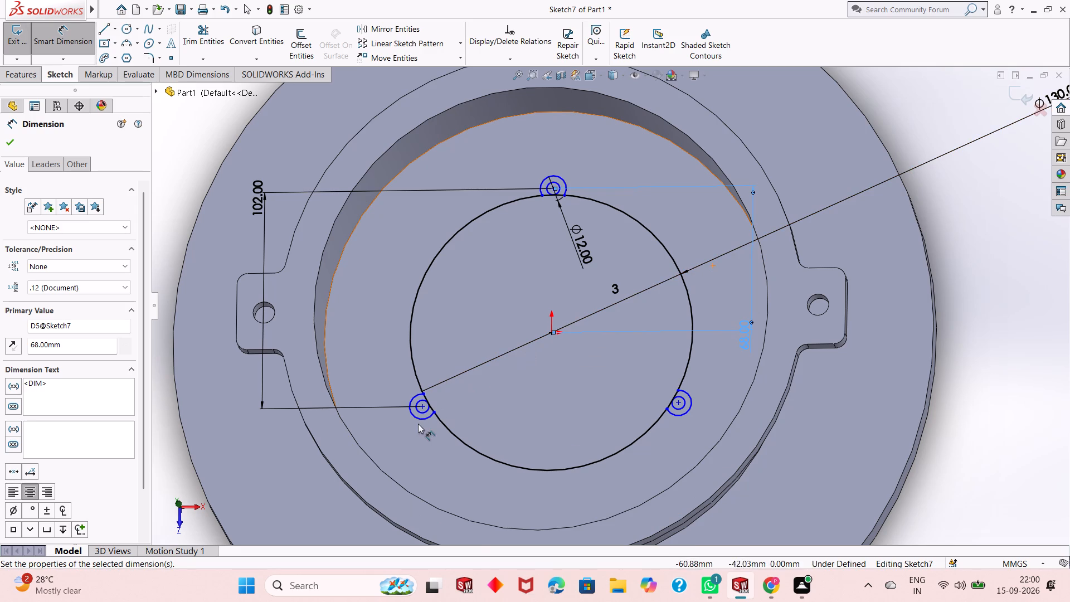
Dimension the horizontal distance from the lower-left screw-lug circle's centre to the origin.
{"action": "left_click", "coordinate": [425, 407]}
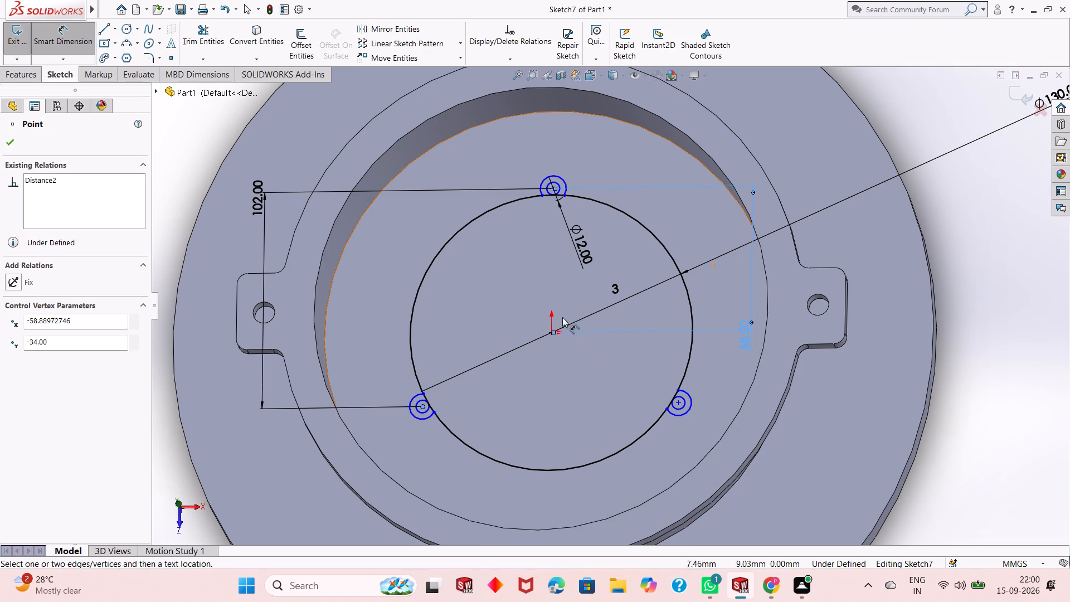
{"action": "left_click", "coordinate": [549, 331]}
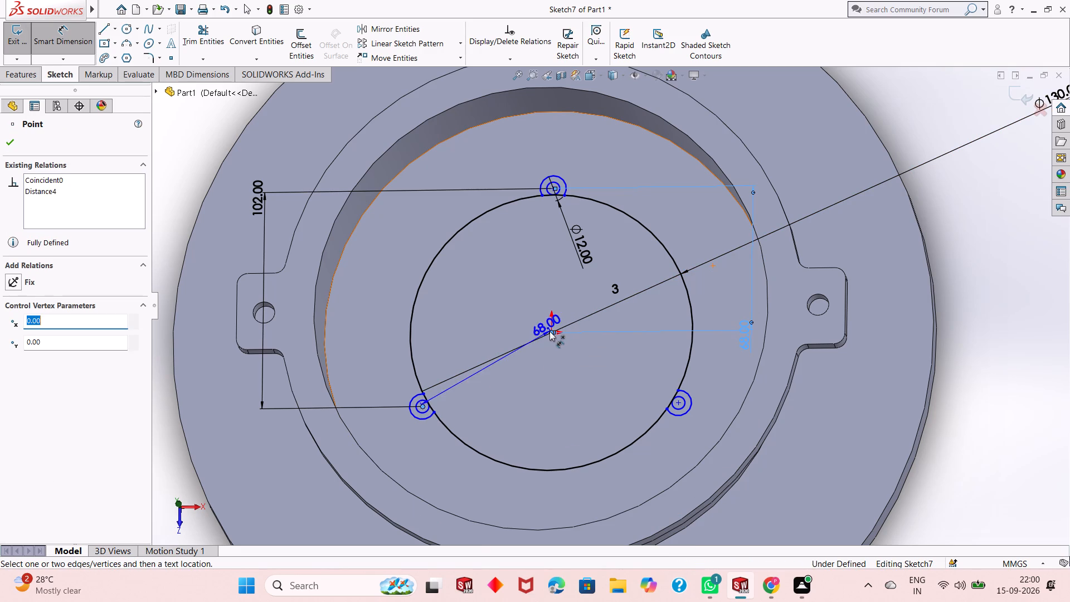
{"action": "left_click", "coordinate": [515, 450]}
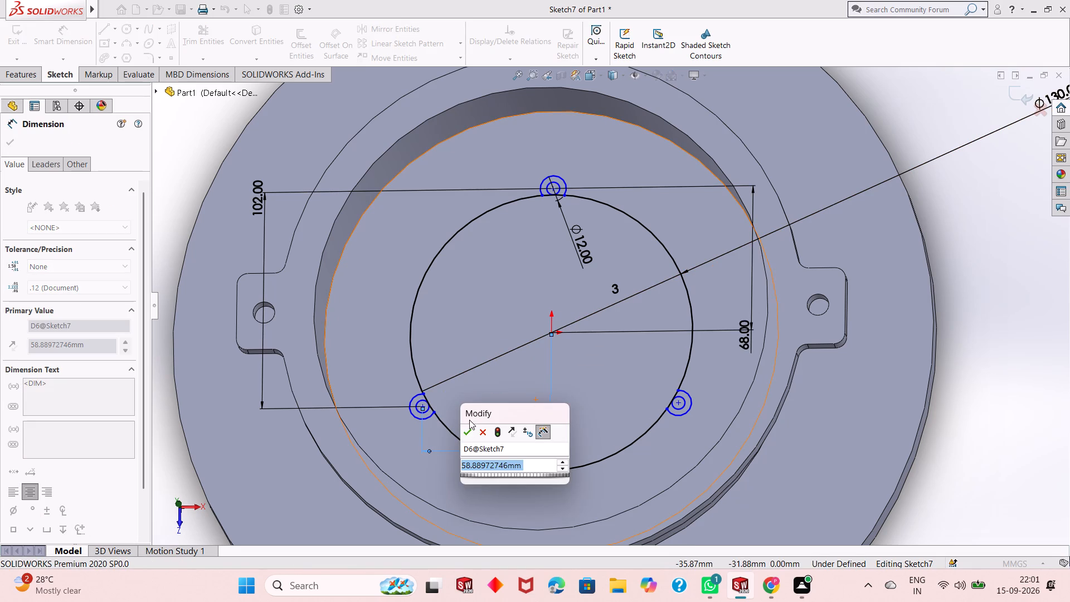
{"action": "left_click", "coordinate": [469, 433]}
Dimension the diameter of the inner circle in the top screw lug.
{"action": "scroll", "coordinate": [558, 198], "scroll_direction": "down", "scroll_amount": 2}
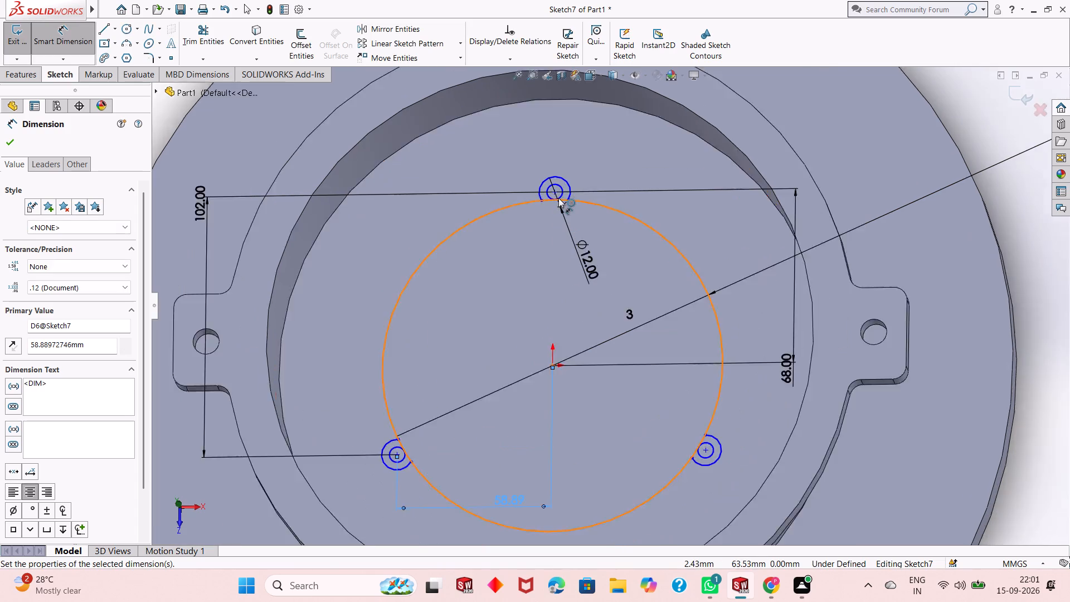
{"action": "scroll", "coordinate": [558, 198], "scroll_direction": "down", "scroll_amount": 2}
{"action": "left_click", "coordinate": [572, 215]}
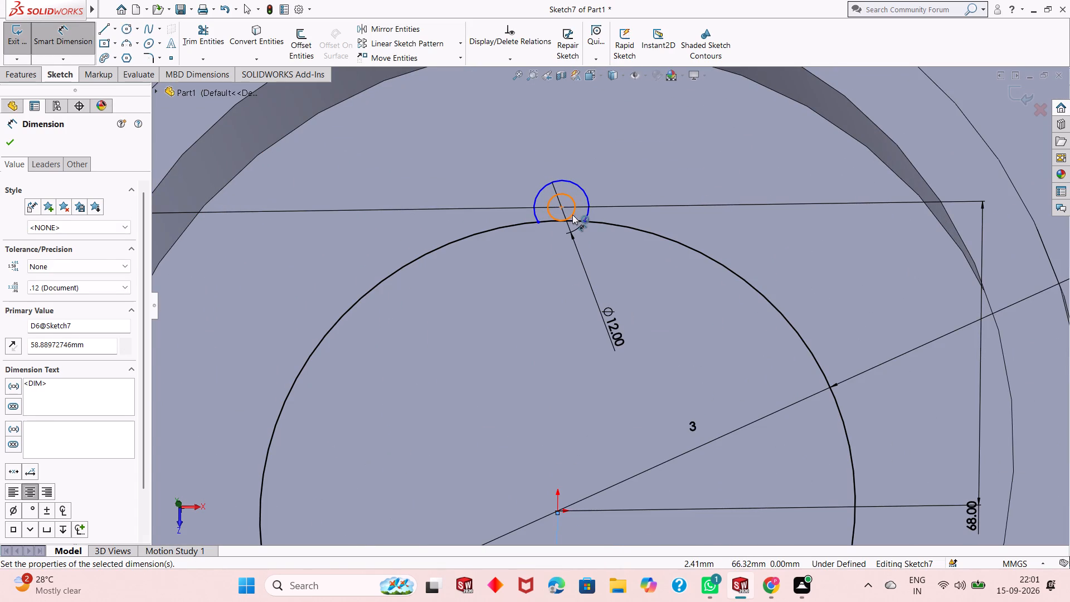
{"action": "left_click", "coordinate": [741, 251]}
{"action": "left_click", "coordinate": [690, 237]}
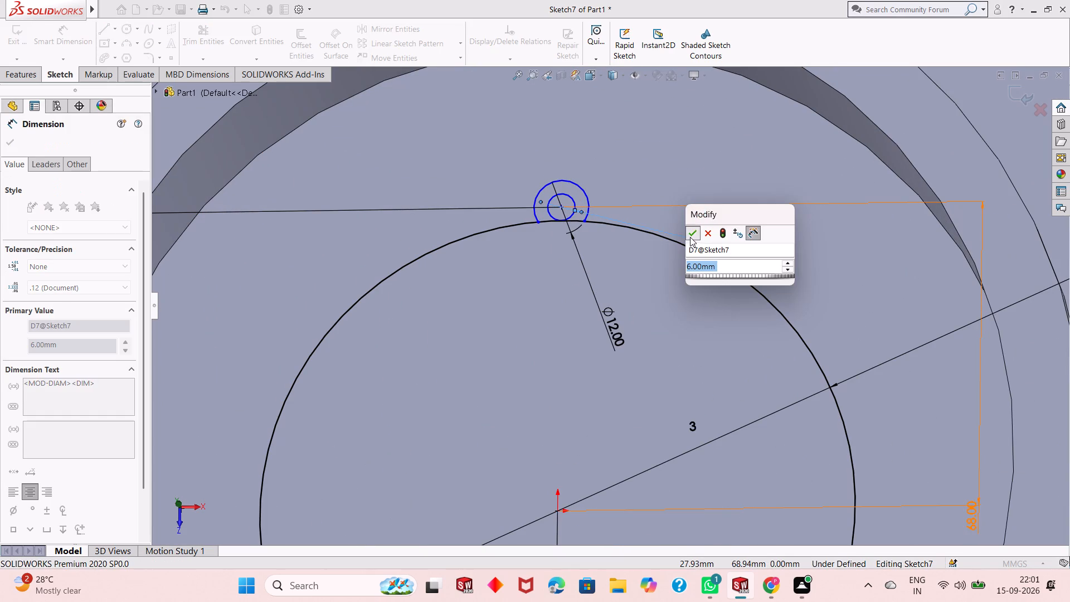
Dimension the horizontal distance between the centres of the lower-right and top screw-lug circles.
{"action": "scroll", "coordinate": [609, 260], "scroll_direction": "up", "scroll_amount": 5}
{"action": "scroll", "coordinate": [600, 324], "scroll_direction": "up", "scroll_amount": 2}
{"action": "scroll", "coordinate": [654, 400], "scroll_direction": "down", "scroll_amount": 3}
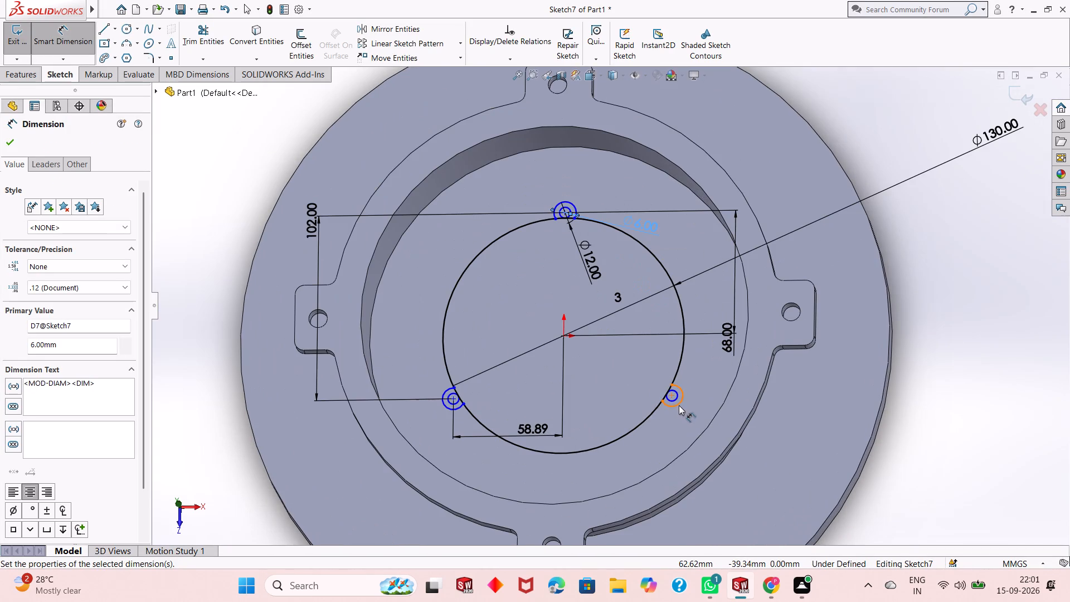
{"action": "left_click", "coordinate": [669, 397]}
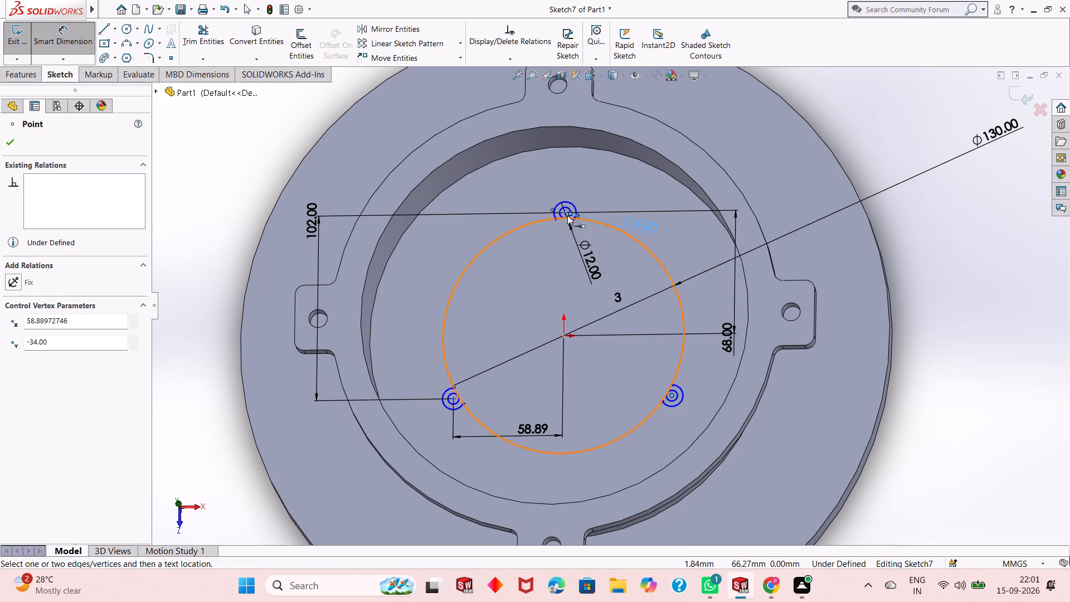
{"action": "left_click", "coordinate": [566, 213]}
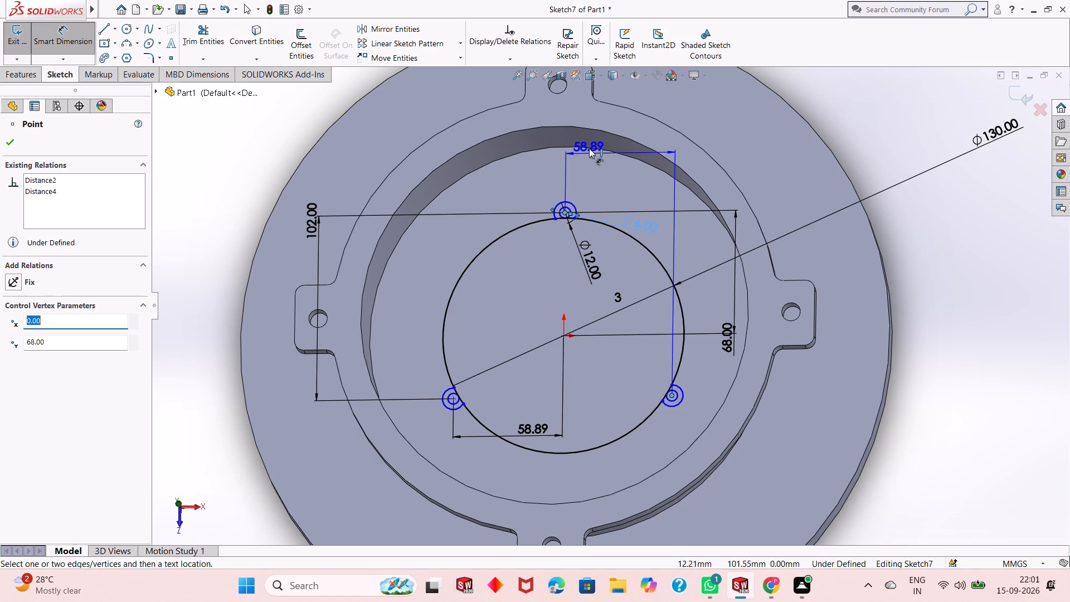
{"action": "left_click", "coordinate": [589, 147]}
{"action": "left_click", "coordinate": [536, 123]}
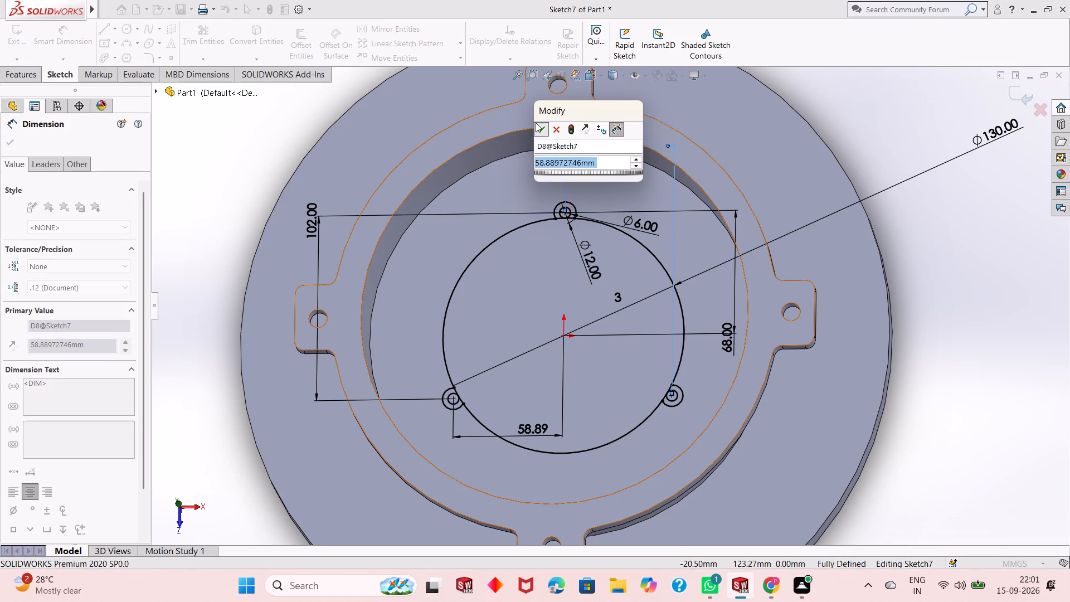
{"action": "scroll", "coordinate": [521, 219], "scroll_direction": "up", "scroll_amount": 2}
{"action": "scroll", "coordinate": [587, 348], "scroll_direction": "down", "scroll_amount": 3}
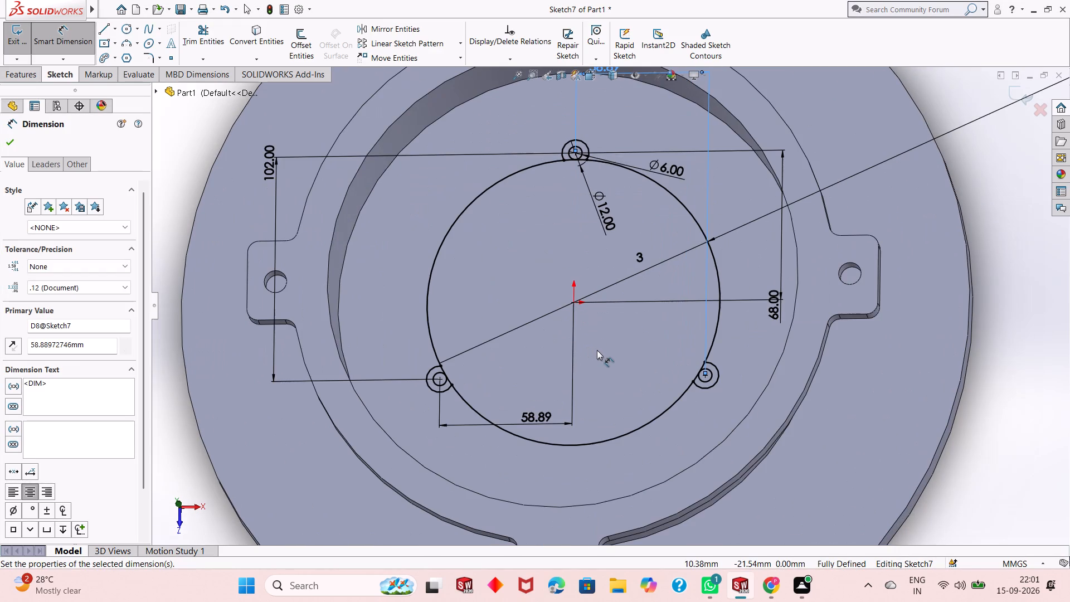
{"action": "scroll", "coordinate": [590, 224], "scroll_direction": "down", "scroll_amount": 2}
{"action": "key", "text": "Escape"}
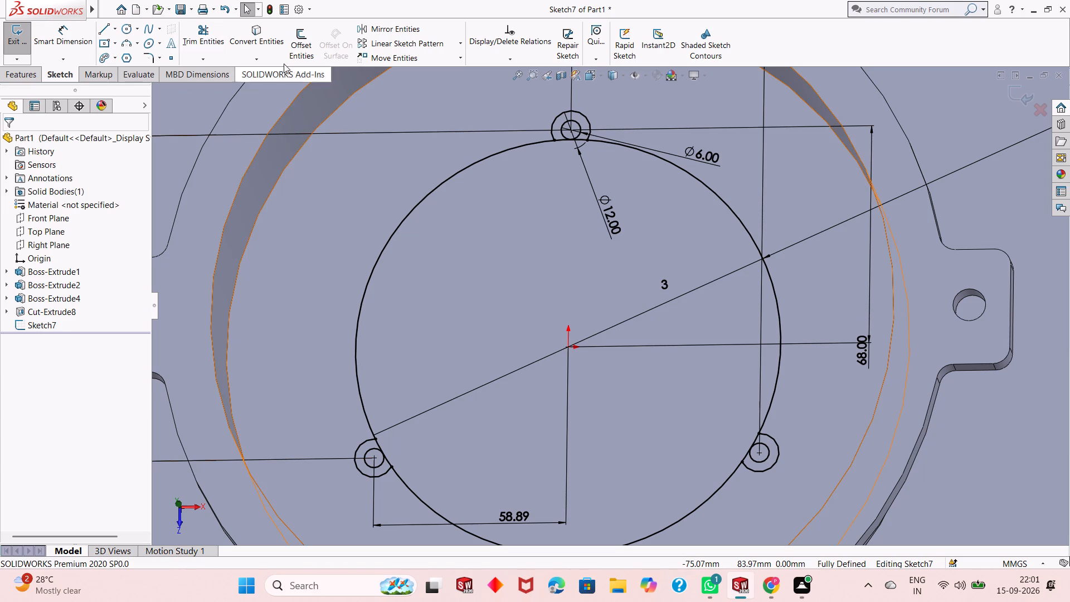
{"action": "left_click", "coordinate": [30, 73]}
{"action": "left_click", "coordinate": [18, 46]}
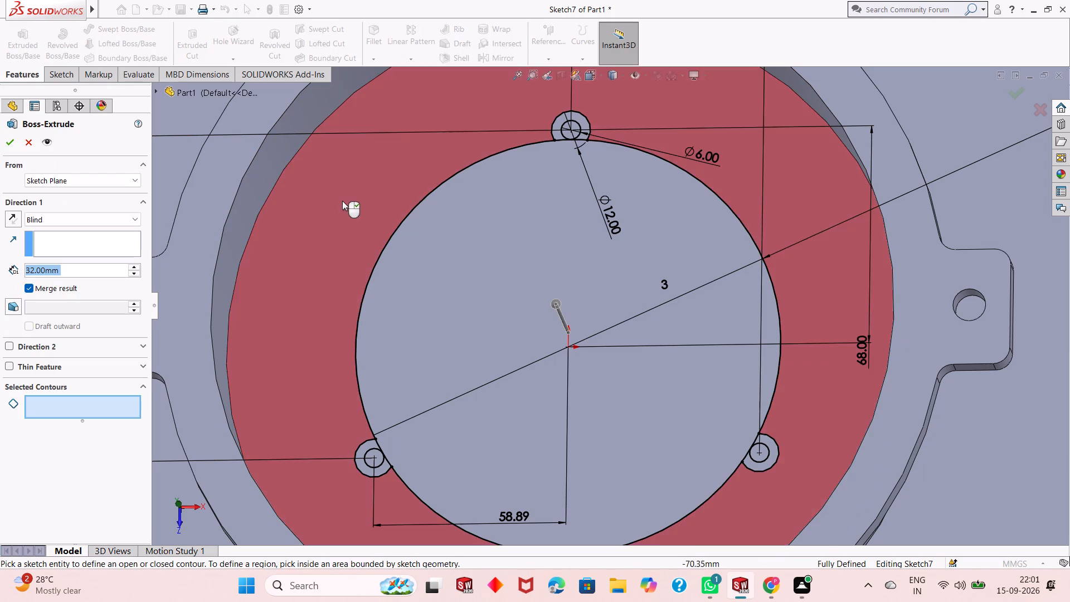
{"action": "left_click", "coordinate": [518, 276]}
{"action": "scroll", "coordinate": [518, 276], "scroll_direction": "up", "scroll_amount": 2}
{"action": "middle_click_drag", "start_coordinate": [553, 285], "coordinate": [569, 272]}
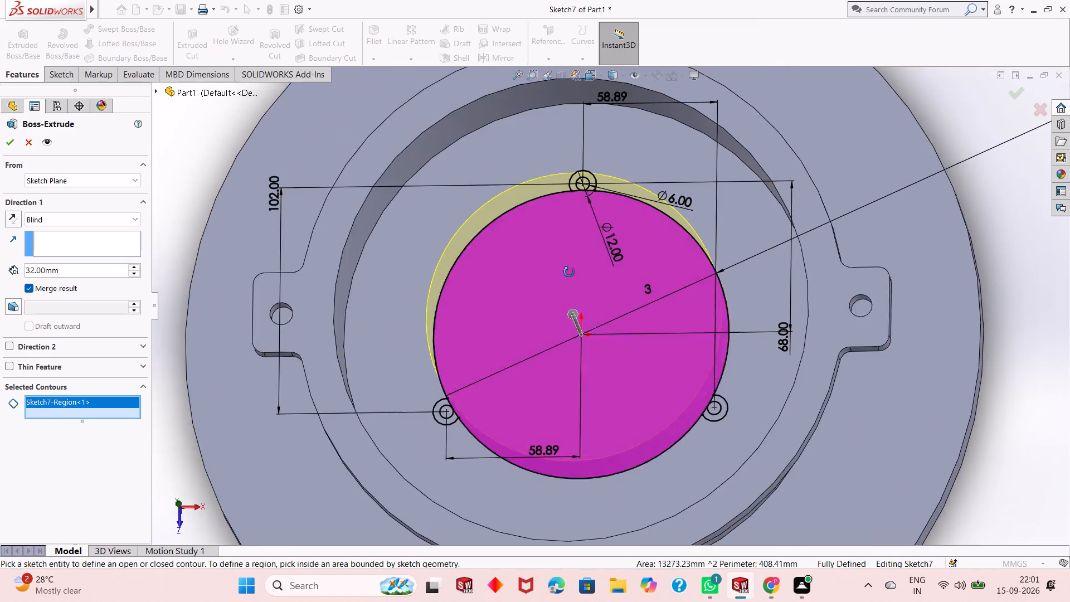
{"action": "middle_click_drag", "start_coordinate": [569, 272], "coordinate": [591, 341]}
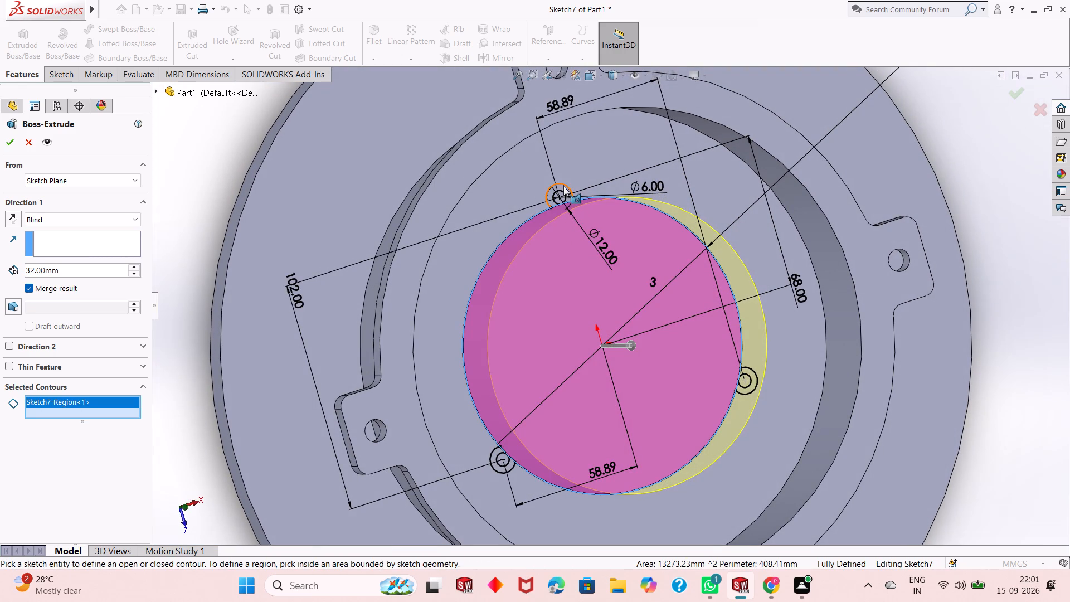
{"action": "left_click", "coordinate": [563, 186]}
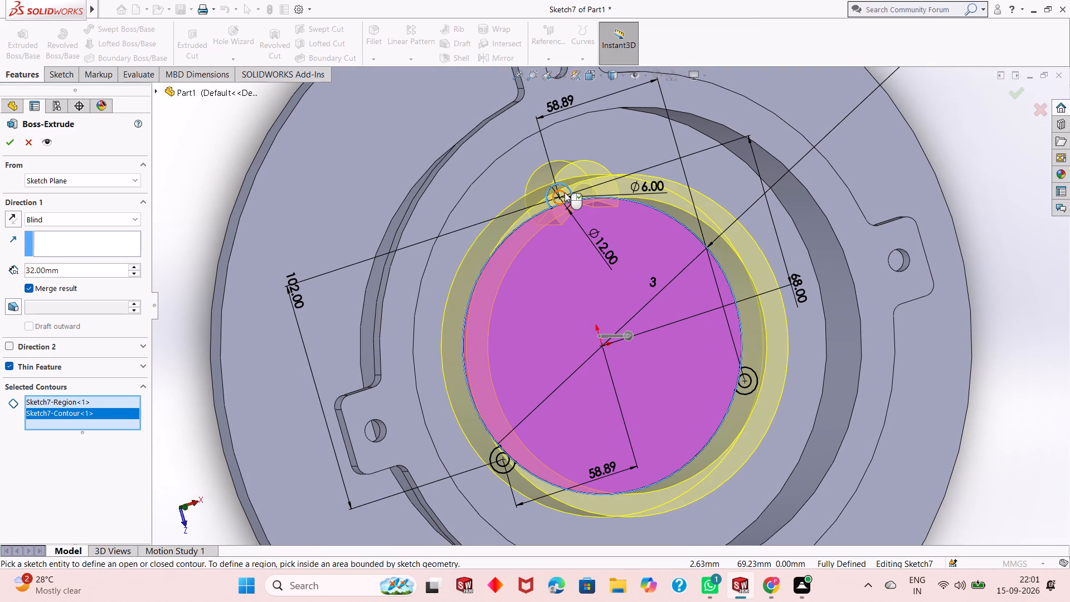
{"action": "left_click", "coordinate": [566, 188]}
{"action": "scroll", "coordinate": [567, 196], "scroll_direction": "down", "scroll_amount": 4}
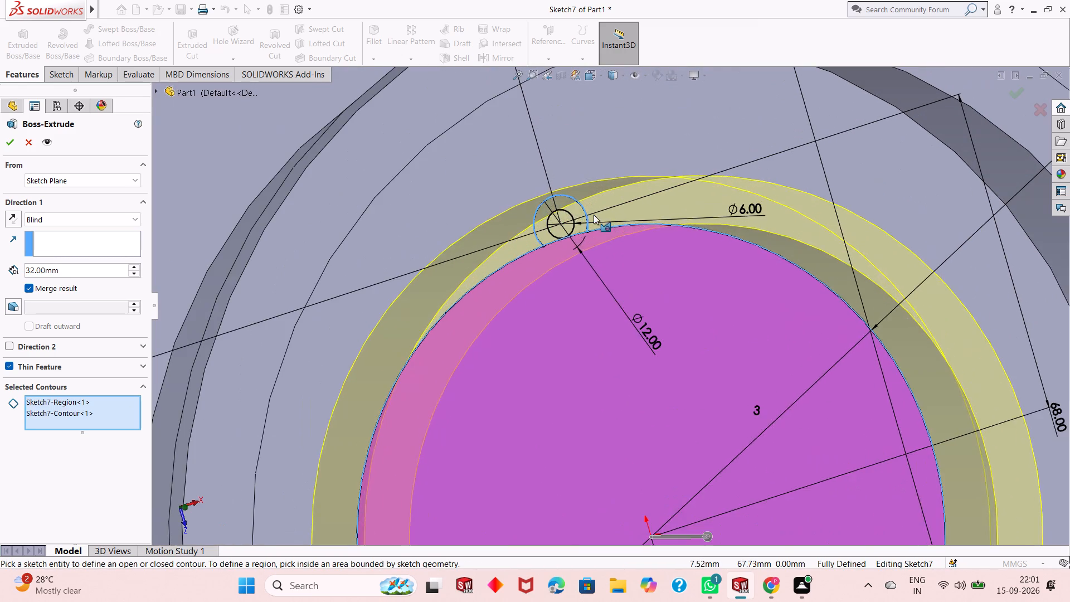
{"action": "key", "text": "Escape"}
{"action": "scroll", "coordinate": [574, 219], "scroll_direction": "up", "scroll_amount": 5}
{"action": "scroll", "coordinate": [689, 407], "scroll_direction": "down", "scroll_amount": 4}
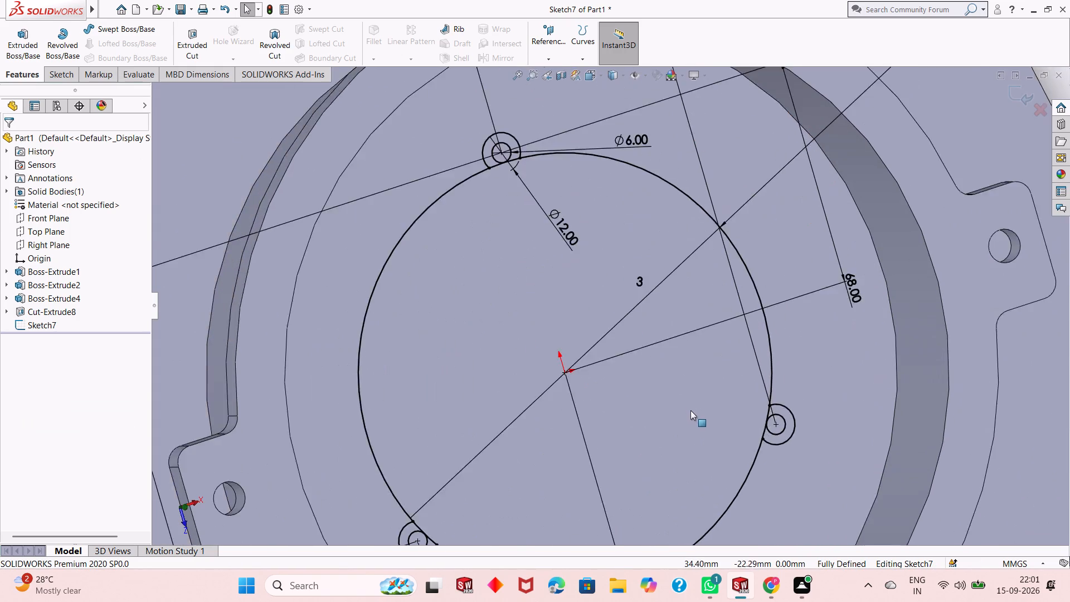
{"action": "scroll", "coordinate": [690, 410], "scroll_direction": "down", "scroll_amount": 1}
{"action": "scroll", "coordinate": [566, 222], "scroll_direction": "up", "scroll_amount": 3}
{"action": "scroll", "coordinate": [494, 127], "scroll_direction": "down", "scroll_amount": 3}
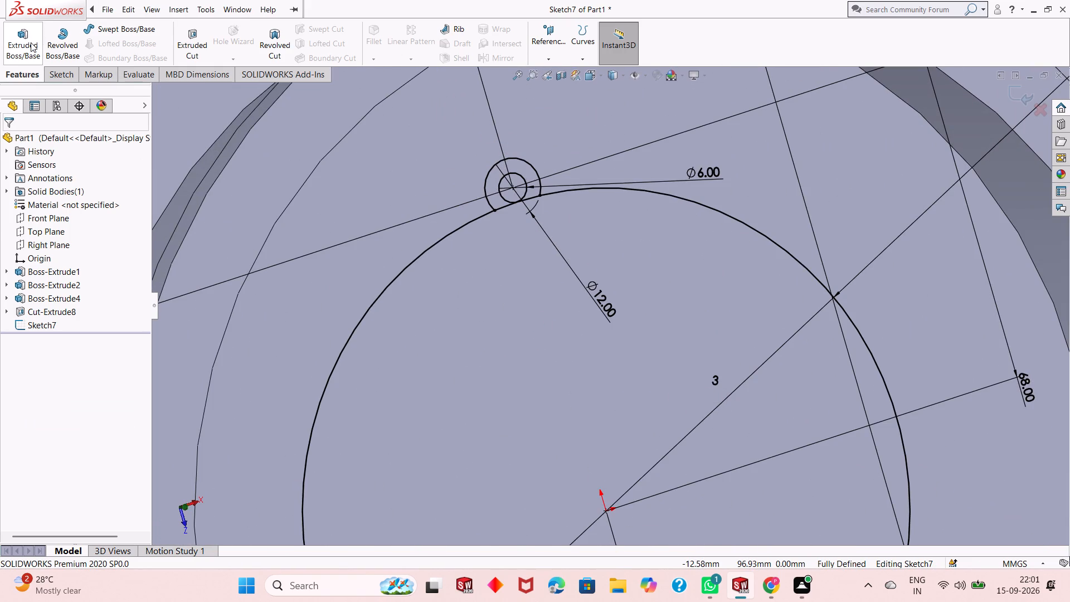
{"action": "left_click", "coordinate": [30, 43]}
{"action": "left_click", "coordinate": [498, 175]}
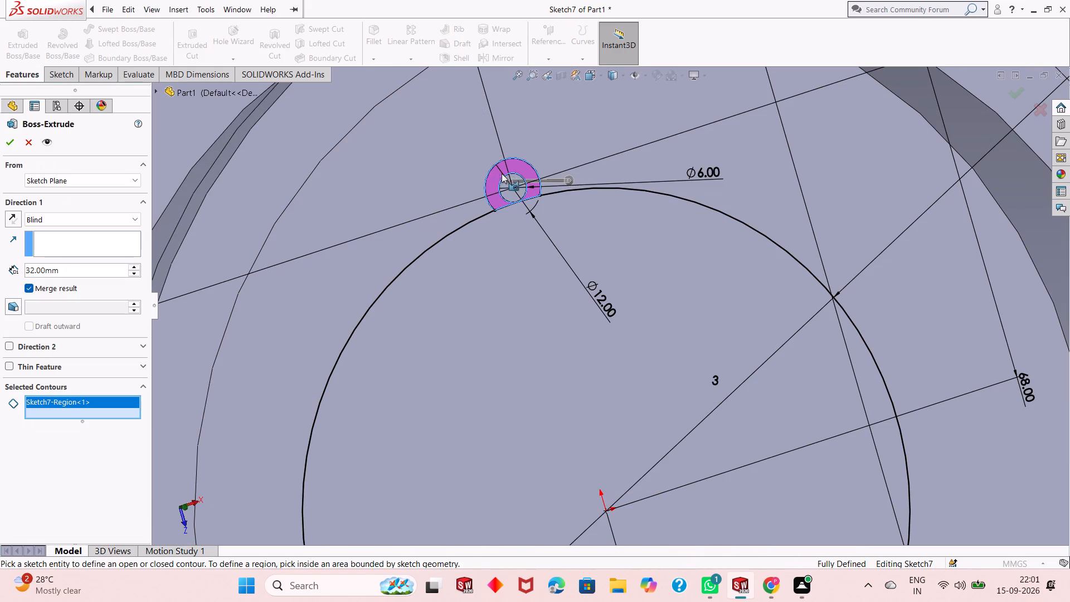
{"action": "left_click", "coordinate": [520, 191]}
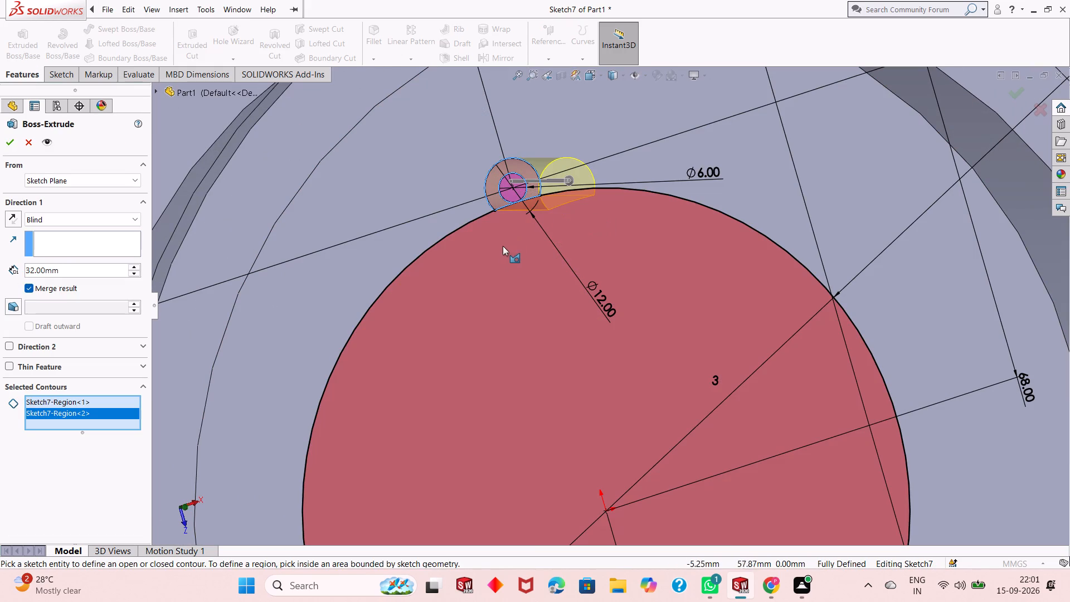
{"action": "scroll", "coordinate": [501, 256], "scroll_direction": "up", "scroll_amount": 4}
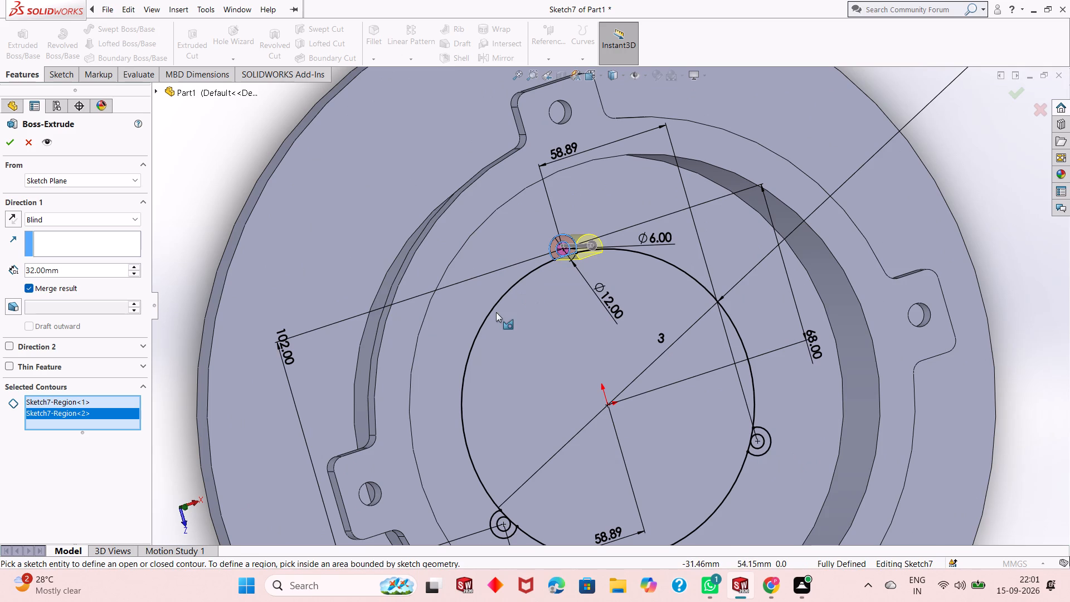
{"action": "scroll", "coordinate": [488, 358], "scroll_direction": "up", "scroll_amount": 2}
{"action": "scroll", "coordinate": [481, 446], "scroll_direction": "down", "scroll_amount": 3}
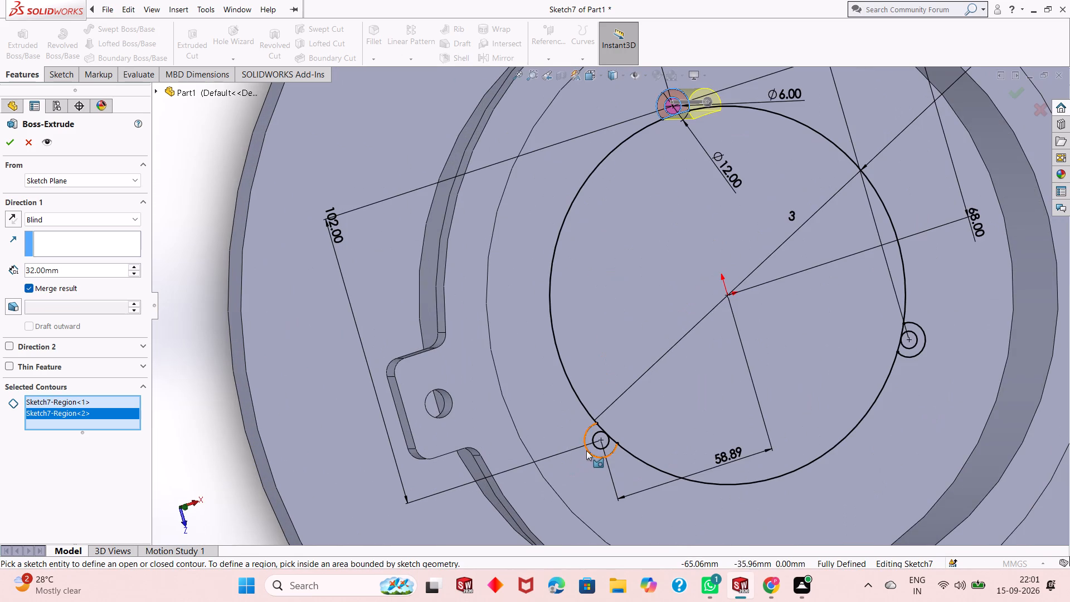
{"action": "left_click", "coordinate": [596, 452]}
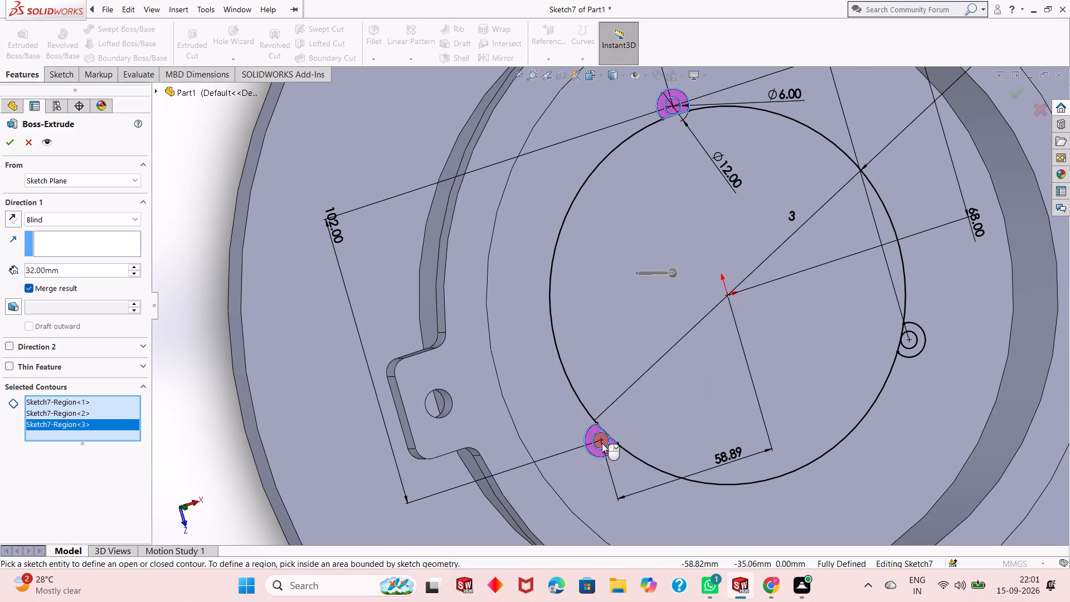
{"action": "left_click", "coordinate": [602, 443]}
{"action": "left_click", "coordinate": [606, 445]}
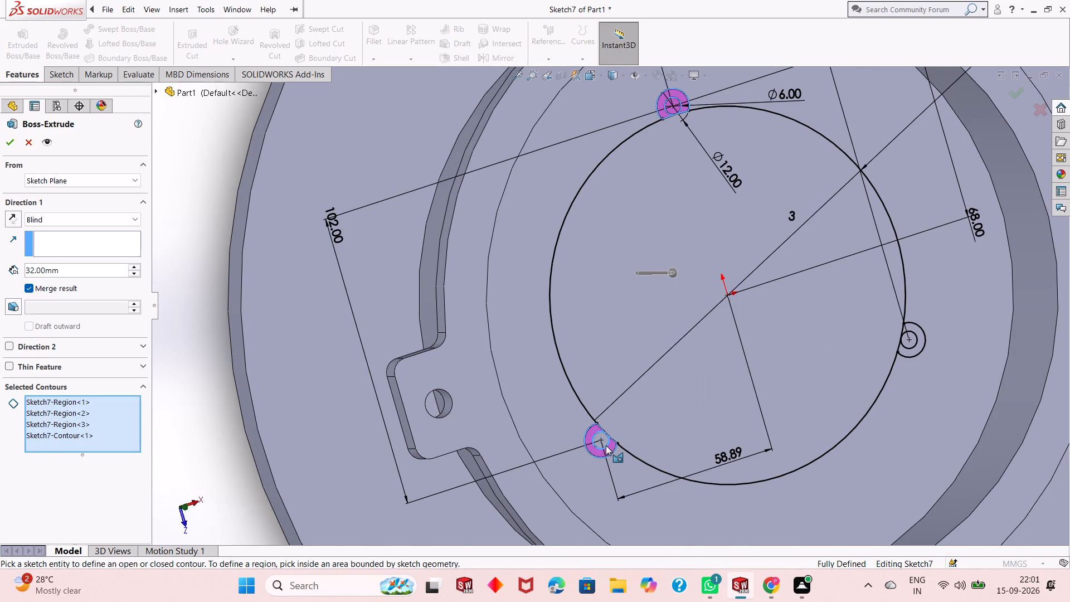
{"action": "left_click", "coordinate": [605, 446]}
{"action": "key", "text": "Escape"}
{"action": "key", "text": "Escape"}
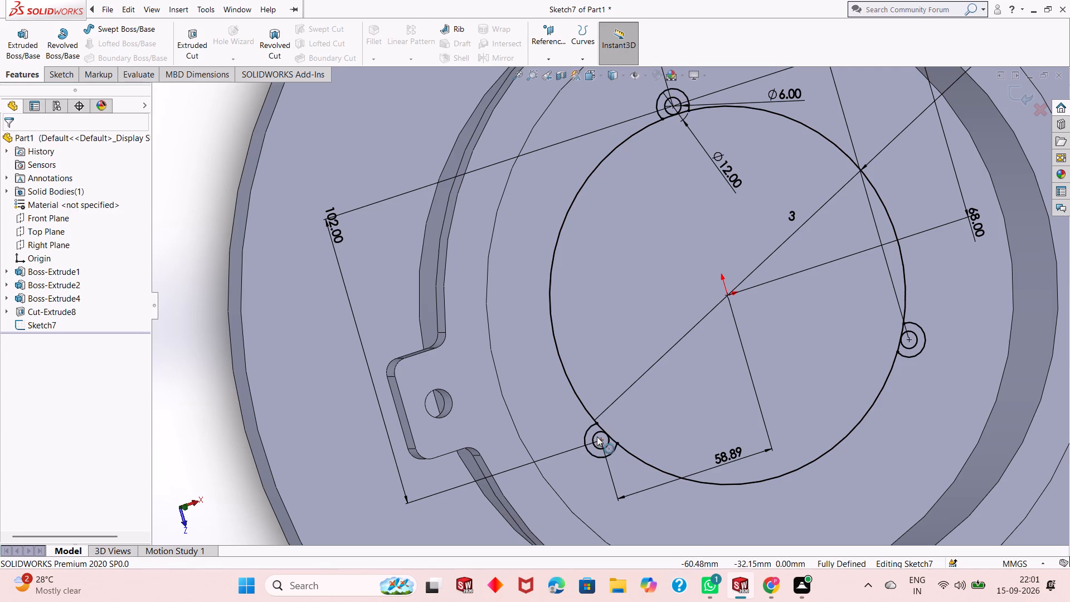
Extrude the central 130 mm circle and all three screw lugs, including their inner 6 mm circles, as a 32 mm blind boss with merged result.
{"action": "scroll", "coordinate": [606, 375], "scroll_direction": "up", "scroll_amount": 3}
{"action": "scroll", "coordinate": [699, 154], "scroll_direction": "down", "scroll_amount": 3}
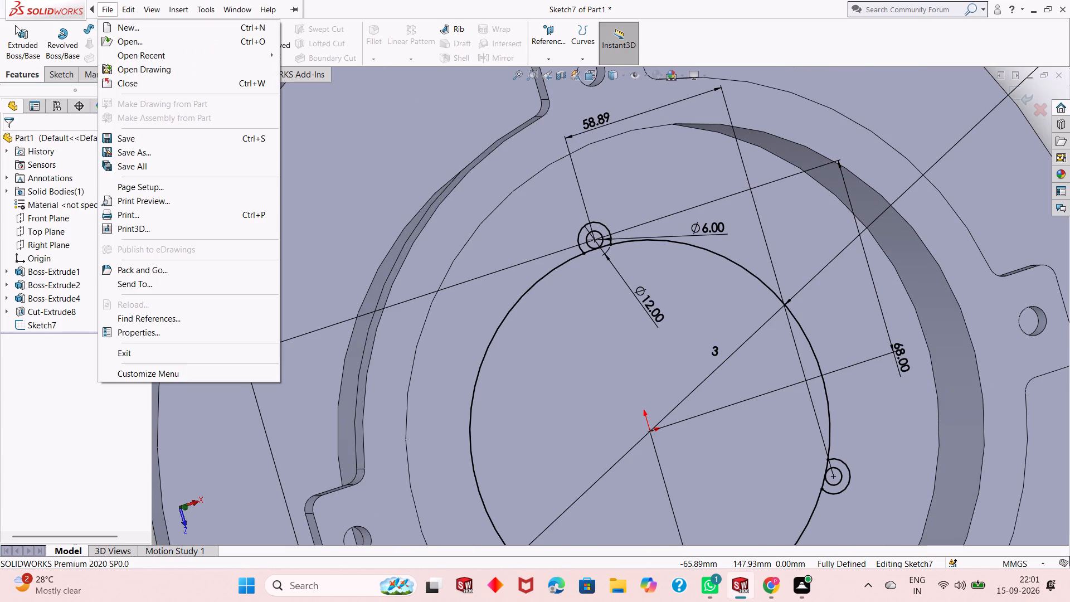
{"action": "left_click", "coordinate": [17, 31]}
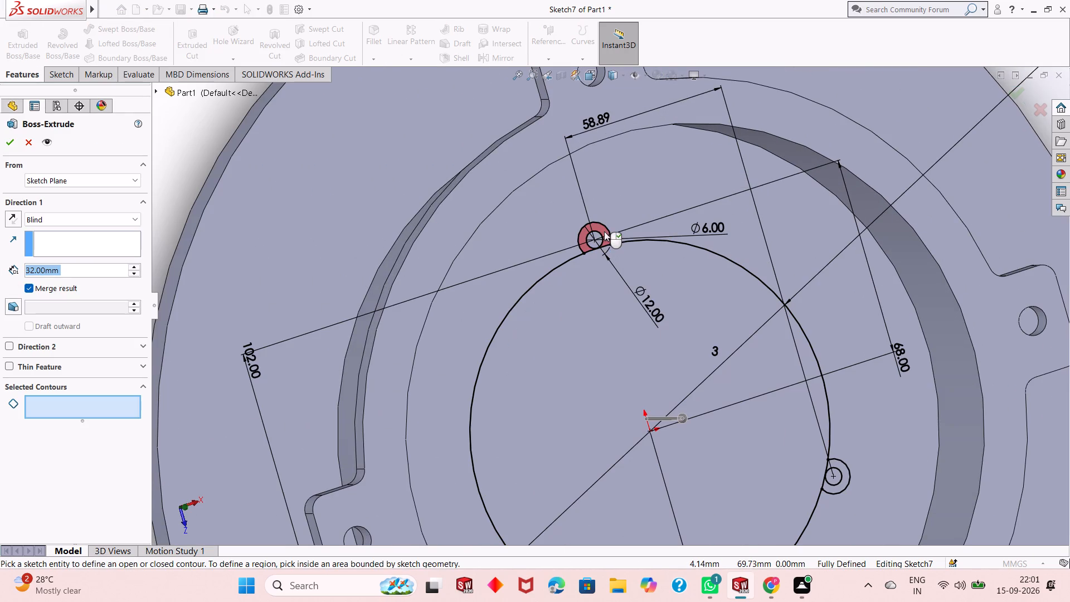
{"action": "left_click", "coordinate": [604, 231]}
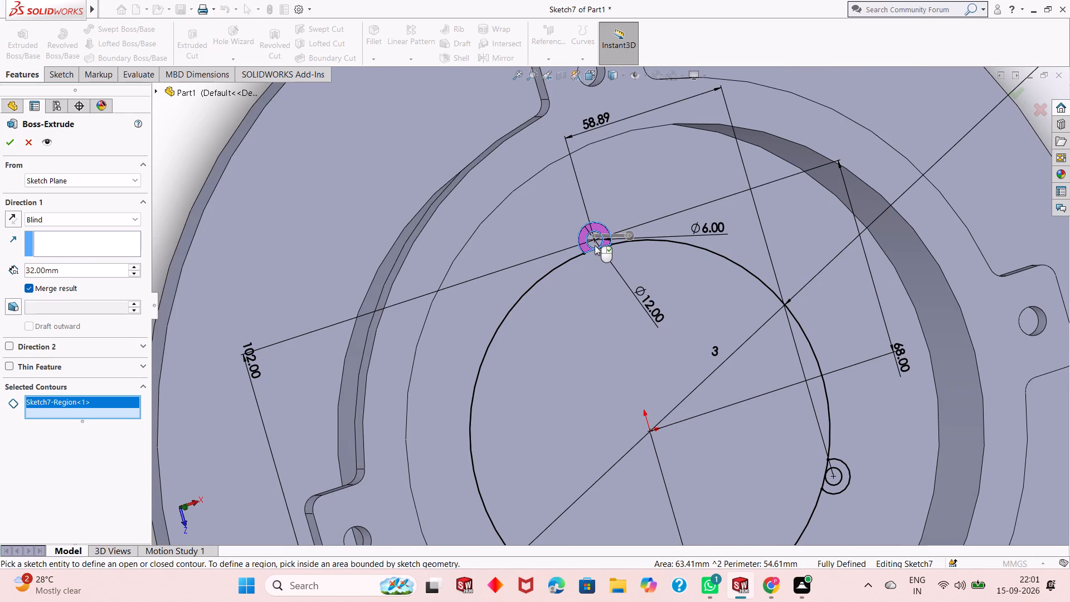
{"action": "left_click", "coordinate": [595, 245]}
{"action": "scroll", "coordinate": [567, 297], "scroll_direction": "up", "scroll_amount": 5}
{"action": "scroll", "coordinate": [574, 445], "scroll_direction": "down", "scroll_amount": 9}
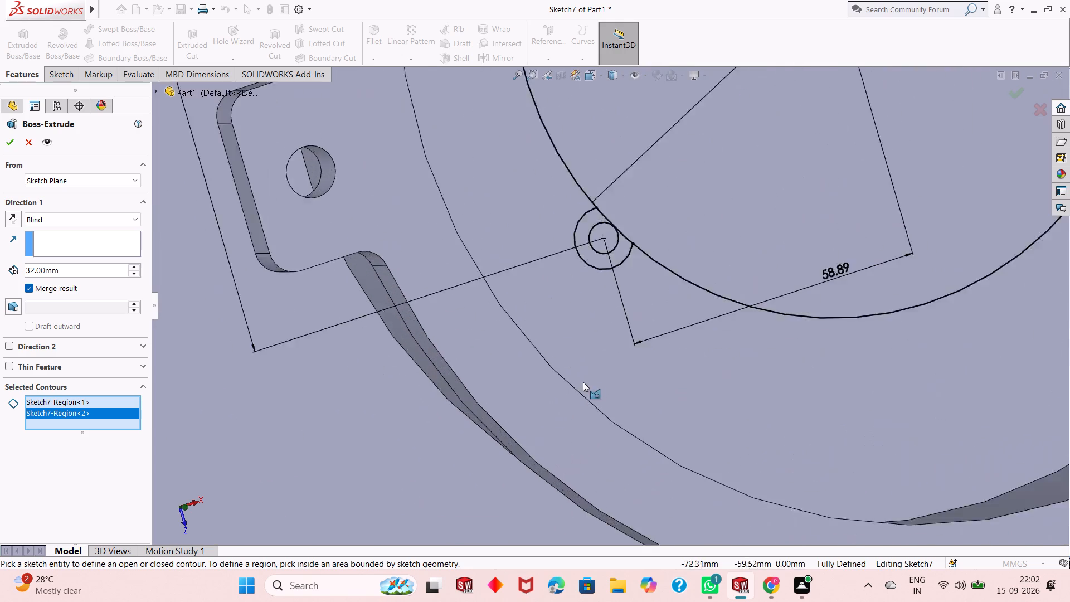
{"action": "scroll", "coordinate": [639, 226], "scroll_direction": "down", "scroll_amount": 4}
{"action": "left_click", "coordinate": [612, 227]}
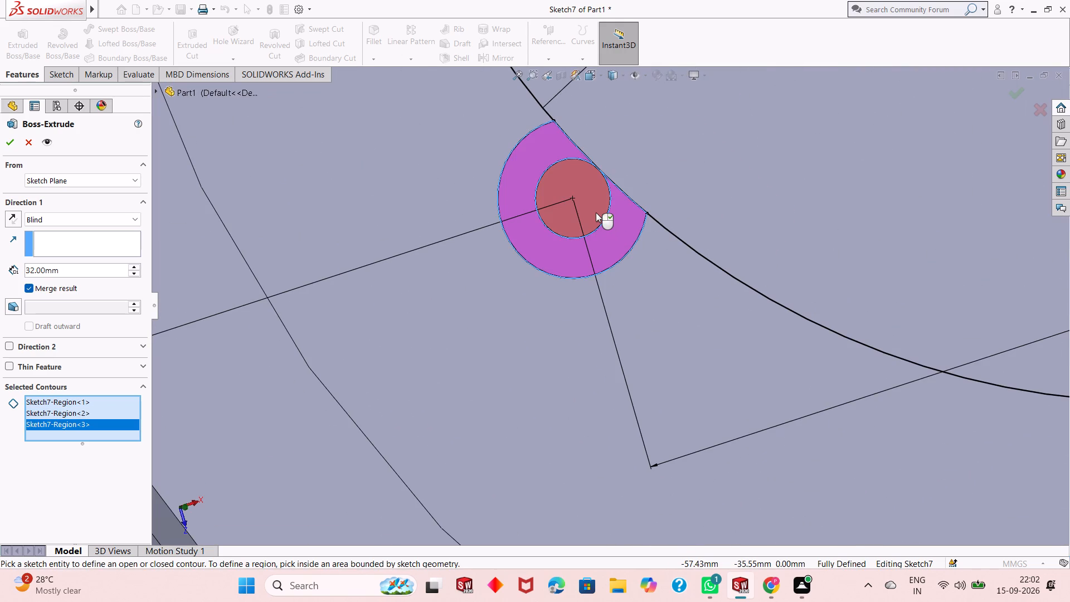
{"action": "left_click", "coordinate": [596, 212]}
{"action": "scroll", "coordinate": [521, 299], "scroll_direction": "up", "scroll_amount": 13}
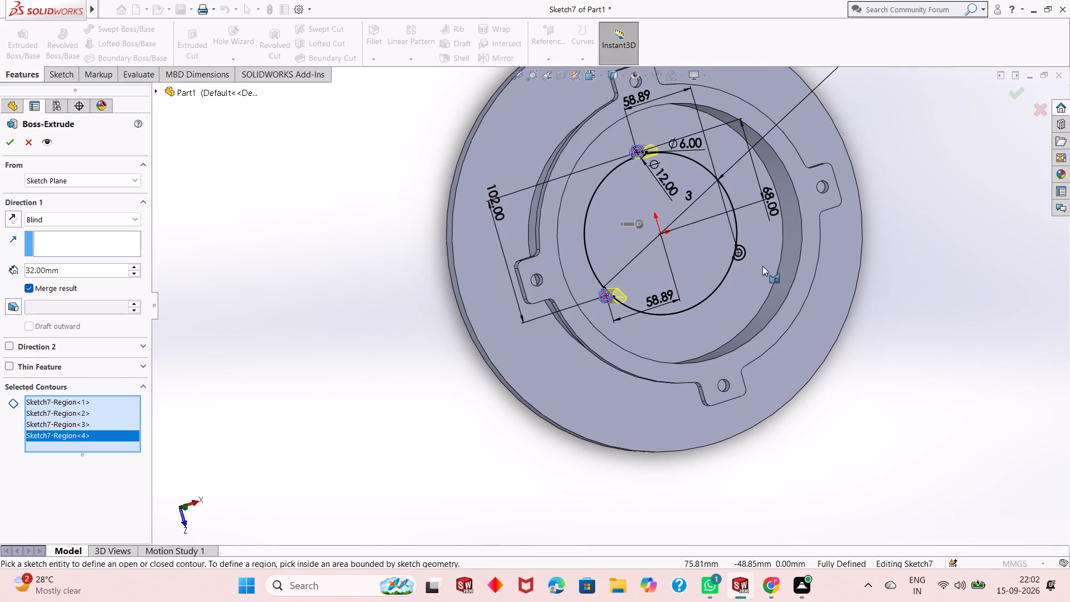
{"action": "scroll", "coordinate": [762, 266], "scroll_direction": "down", "scroll_amount": 9}
{"action": "scroll", "coordinate": [532, 234], "scroll_direction": "down", "scroll_amount": 9}
{"action": "left_click", "coordinate": [488, 269]}
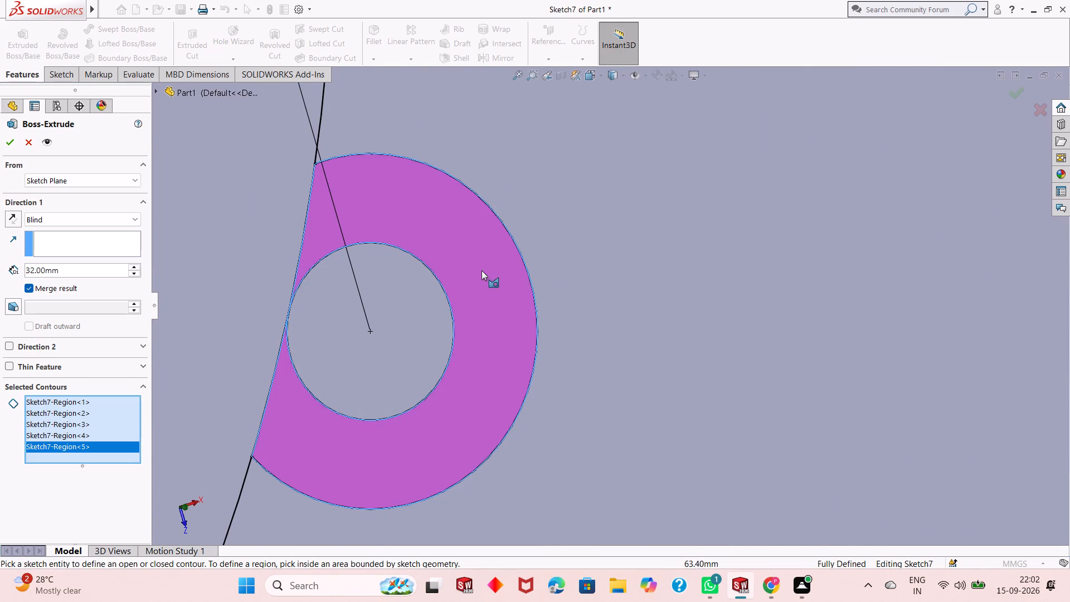
{"action": "left_click", "coordinate": [426, 334]}
{"action": "scroll", "coordinate": [453, 334], "scroll_direction": "up", "scroll_amount": 13}
{"action": "left_click", "coordinate": [514, 307]}
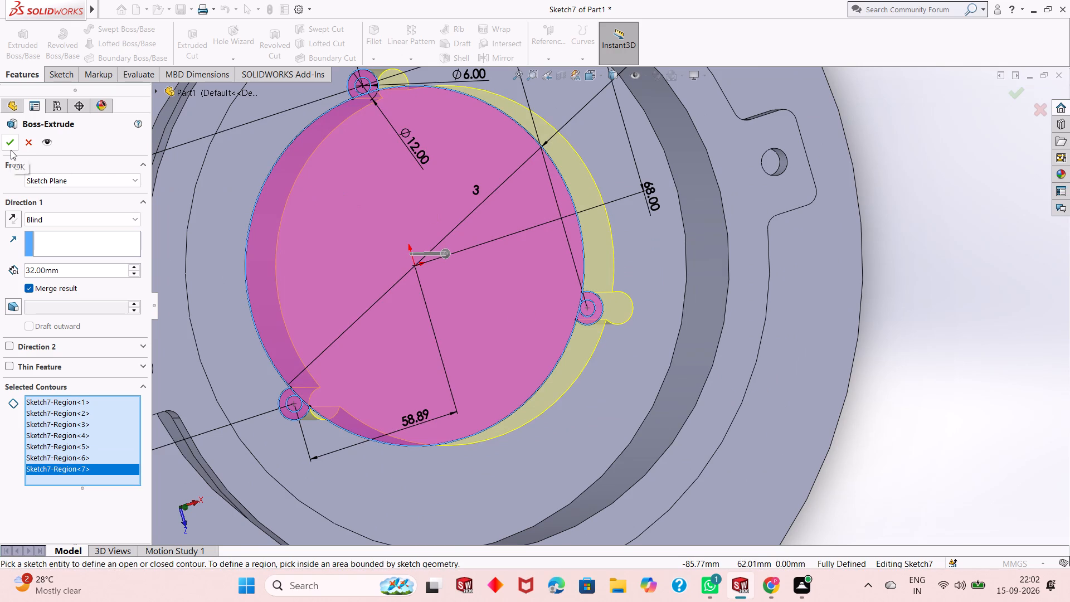
{"action": "left_click", "coordinate": [11, 150]}
{"action": "key", "text": "Escape"}
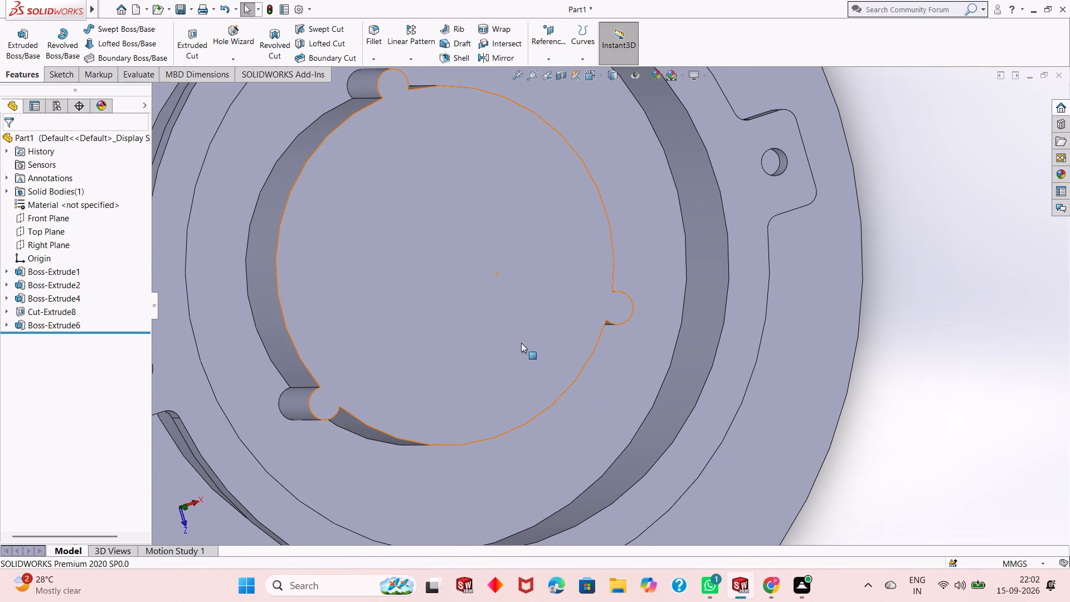
Start a sketch on the top face of the lugged central boss and draw an origin-centred circle about 69 mm in diameter.
{"action": "middle_click_drag", "start_coordinate": [521, 343], "coordinate": [522, 268]}
{"action": "scroll", "coordinate": [521, 263], "scroll_direction": "up", "scroll_amount": 3}
{"action": "middle_click_drag", "start_coordinate": [519, 256], "coordinate": [514, 266]}
{"action": "left_click", "coordinate": [514, 266]}
{"action": "left_click", "coordinate": [568, 239]}
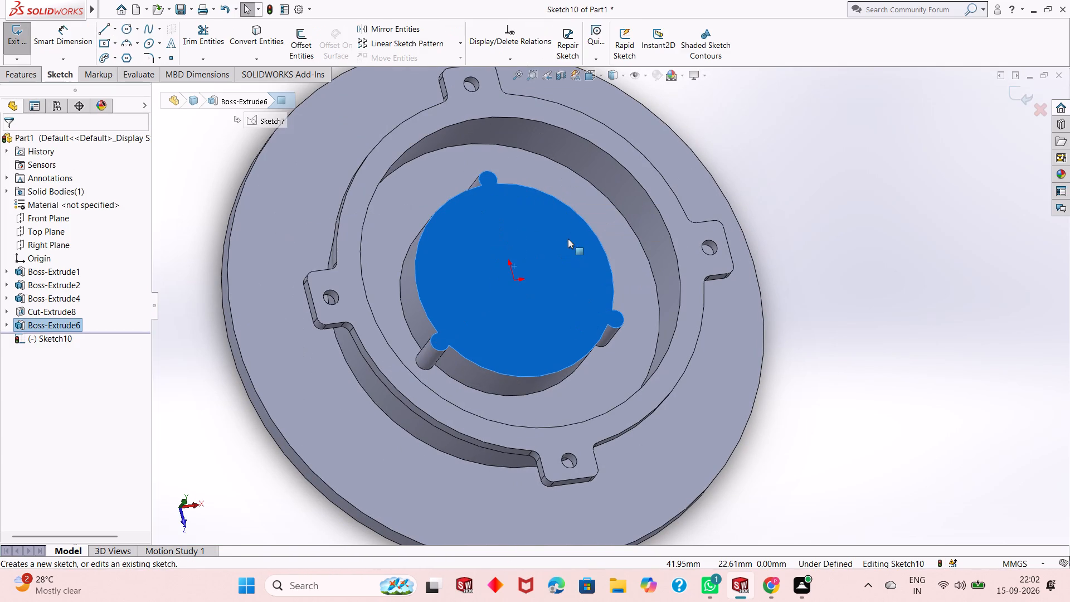
{"action": "key", "text": "ctrl+8"}
{"action": "key", "text": "Escape"}
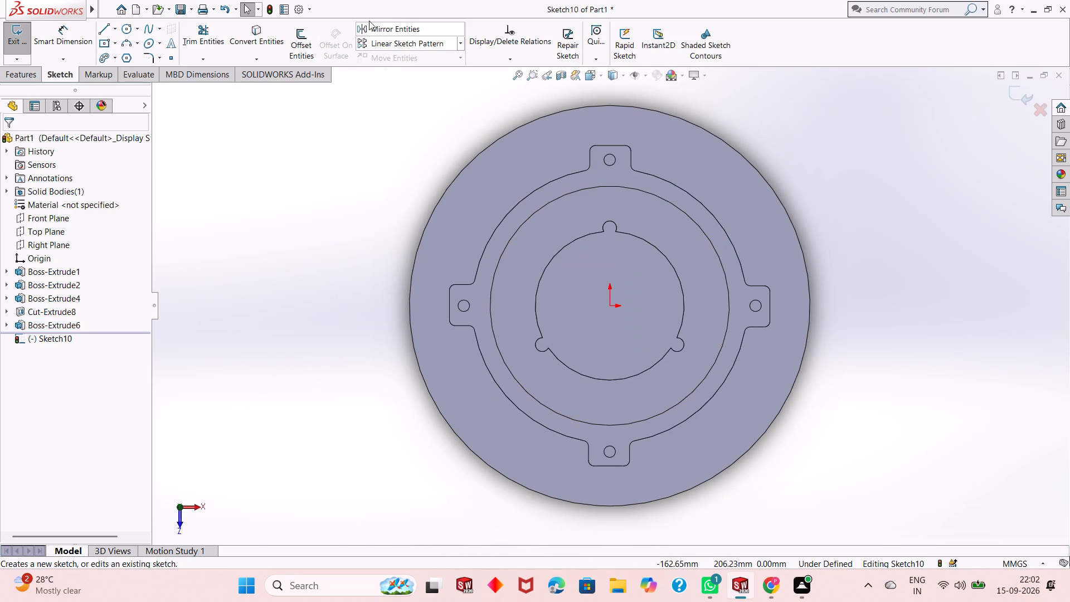
{"action": "left_click", "coordinate": [120, 28]}
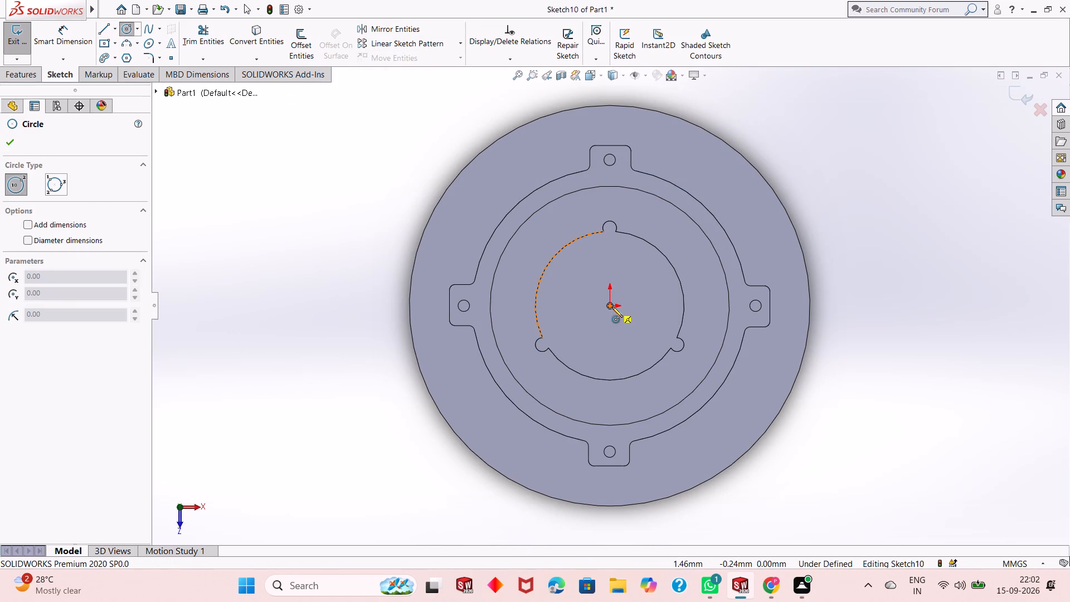
{"action": "left_click", "coordinate": [612, 307]}
{"action": "left_click", "coordinate": [631, 273]}
{"action": "right_click", "coordinate": [631, 273]}
{"action": "left_click", "coordinate": [675, 279]}
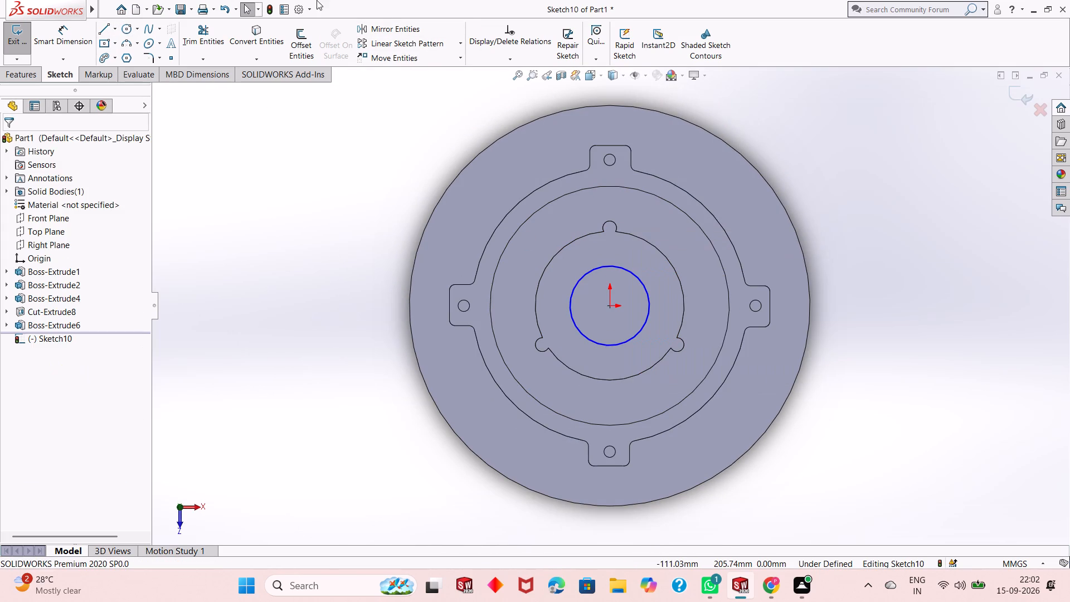
Dimension the new circle's diameter as 110 mm.
{"action": "left_click", "coordinate": [116, 37]}
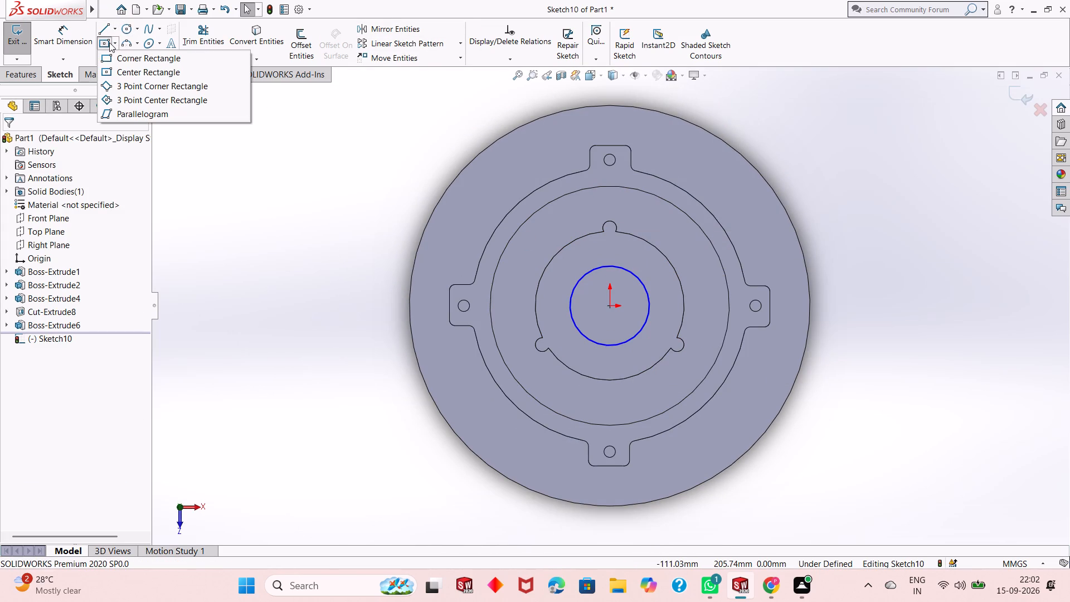
{"action": "left_click", "coordinate": [60, 25]}
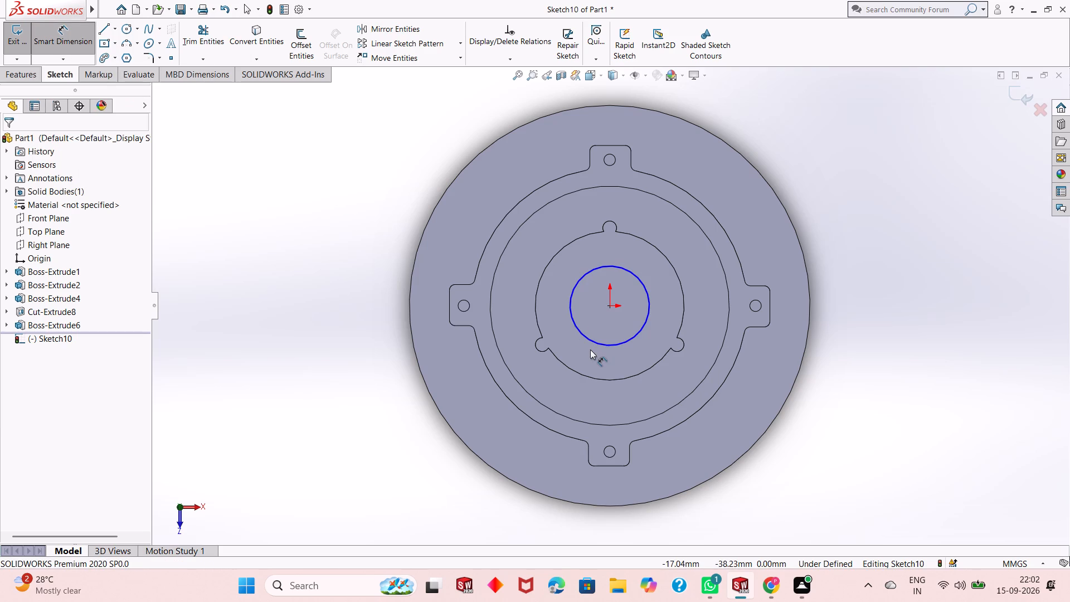
{"action": "left_click", "coordinate": [592, 339]}
{"action": "left_click", "coordinate": [264, 413]}
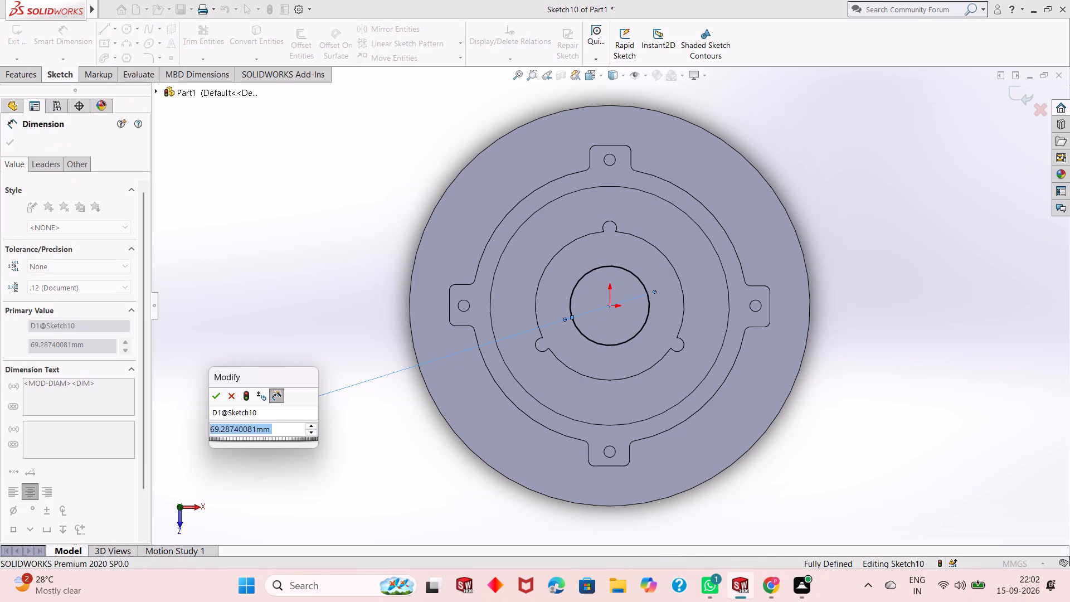
{"action": "type", "text": "110"}
{"action": "key", "text": "Return"}
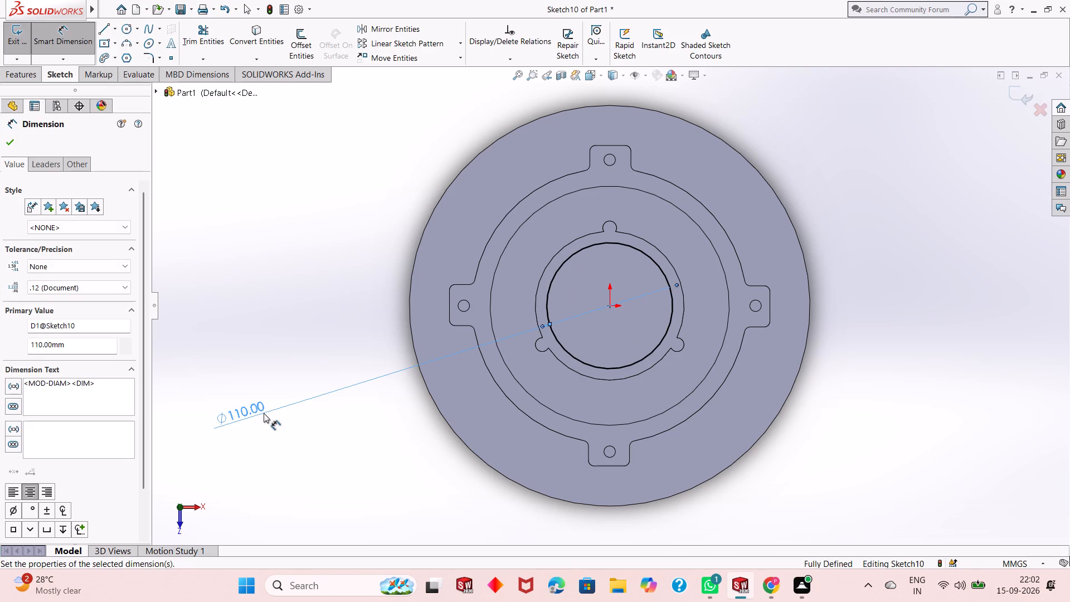
{"action": "right_click", "coordinate": [264, 413]}
{"action": "left_click", "coordinate": [289, 448]}
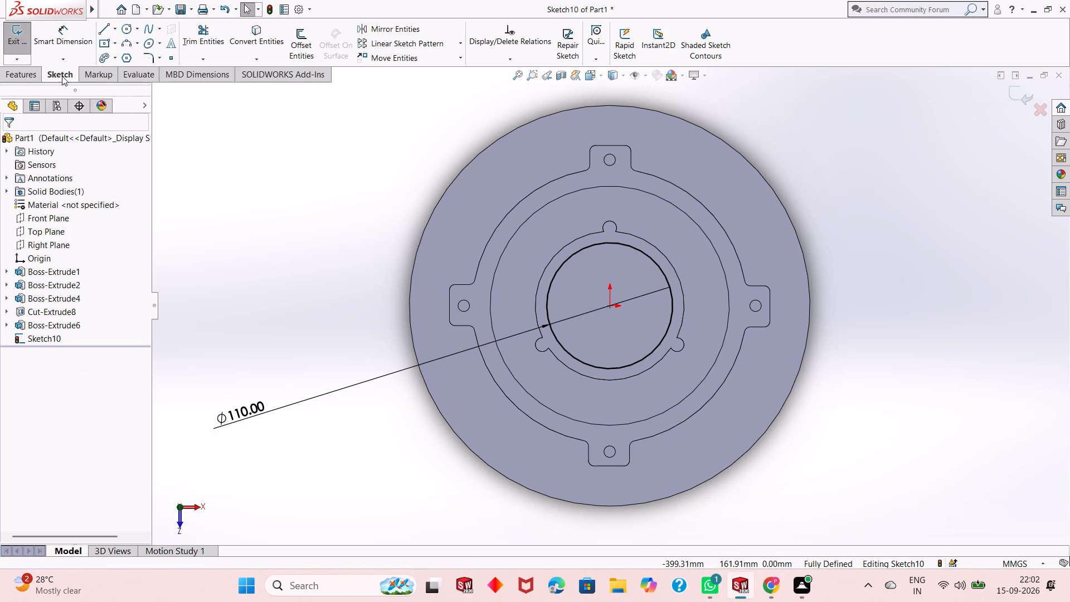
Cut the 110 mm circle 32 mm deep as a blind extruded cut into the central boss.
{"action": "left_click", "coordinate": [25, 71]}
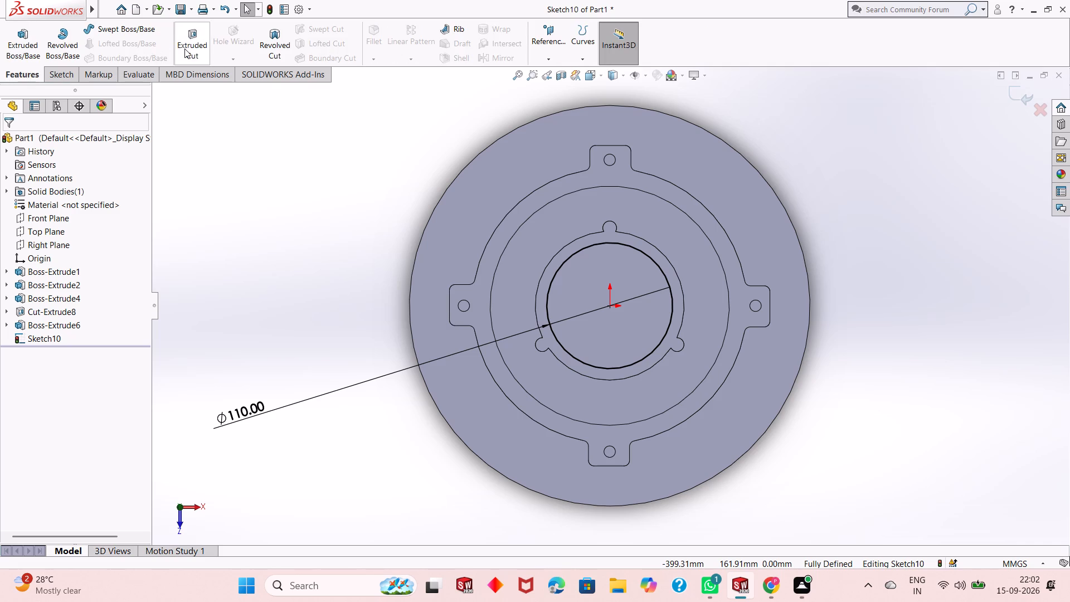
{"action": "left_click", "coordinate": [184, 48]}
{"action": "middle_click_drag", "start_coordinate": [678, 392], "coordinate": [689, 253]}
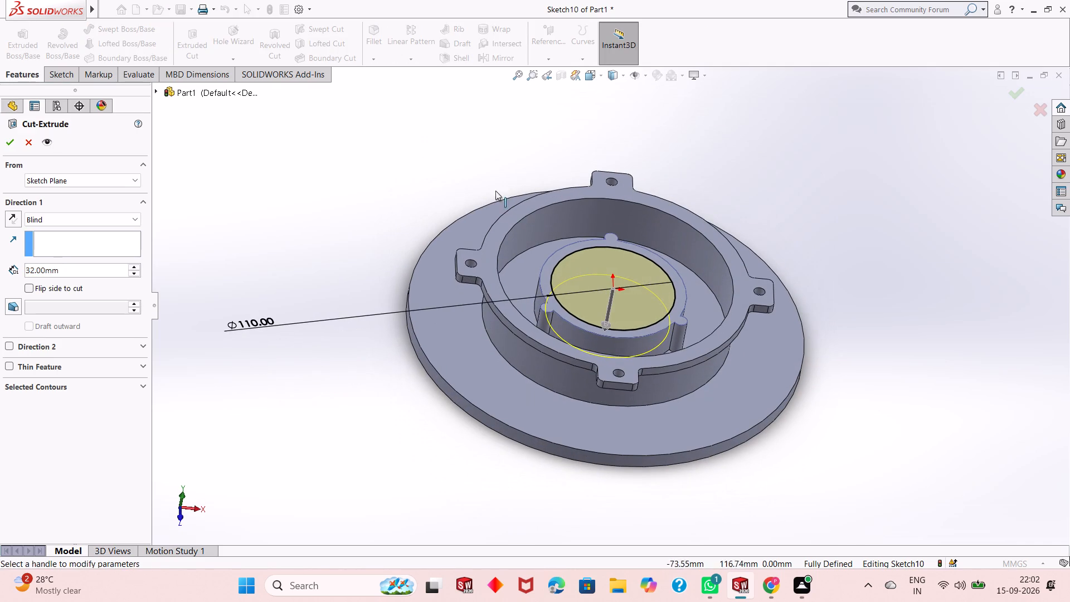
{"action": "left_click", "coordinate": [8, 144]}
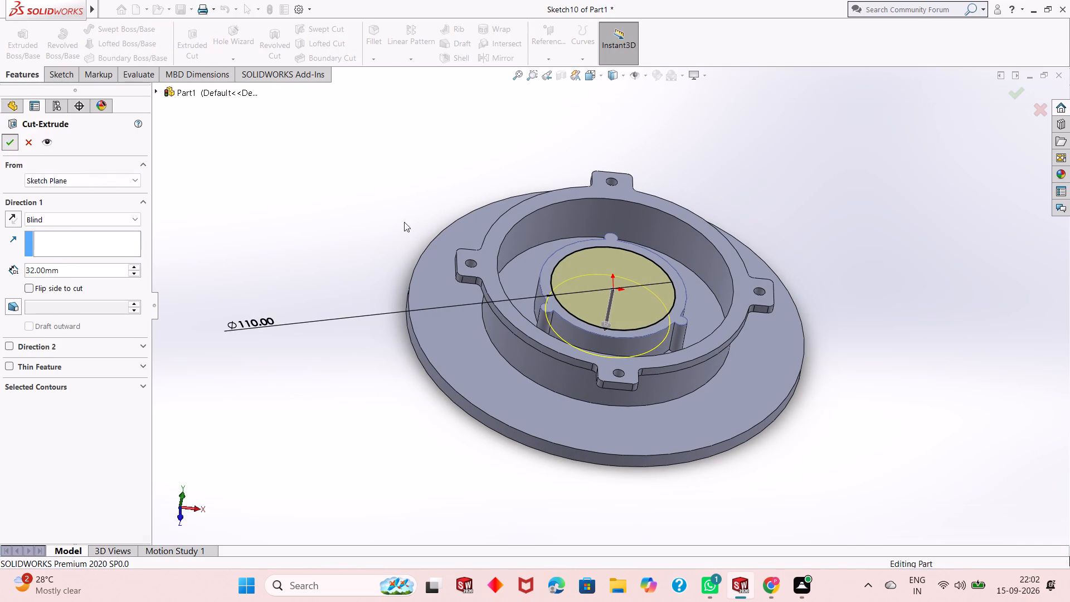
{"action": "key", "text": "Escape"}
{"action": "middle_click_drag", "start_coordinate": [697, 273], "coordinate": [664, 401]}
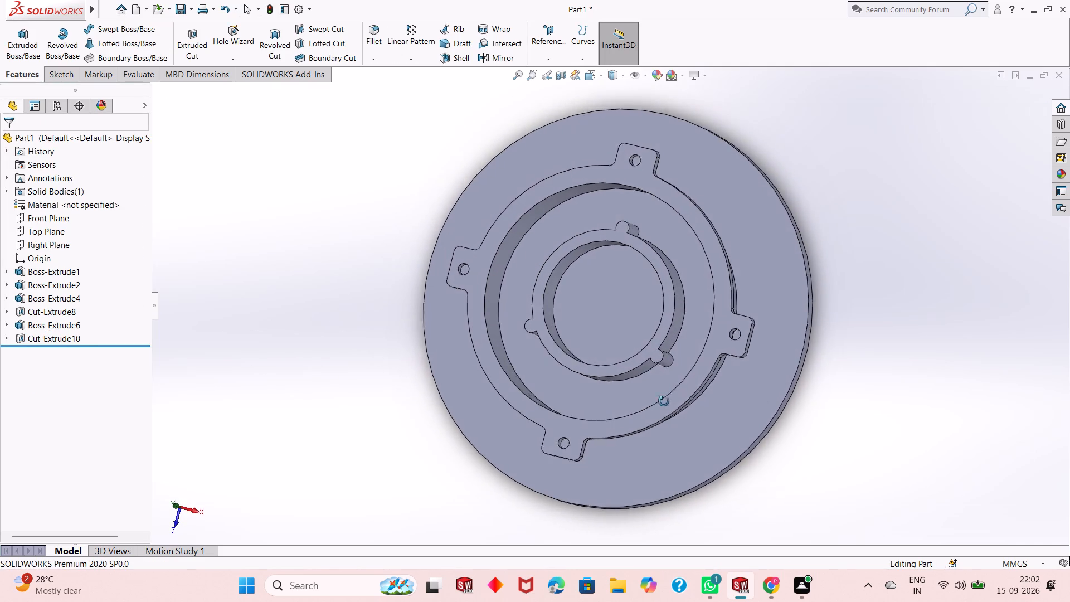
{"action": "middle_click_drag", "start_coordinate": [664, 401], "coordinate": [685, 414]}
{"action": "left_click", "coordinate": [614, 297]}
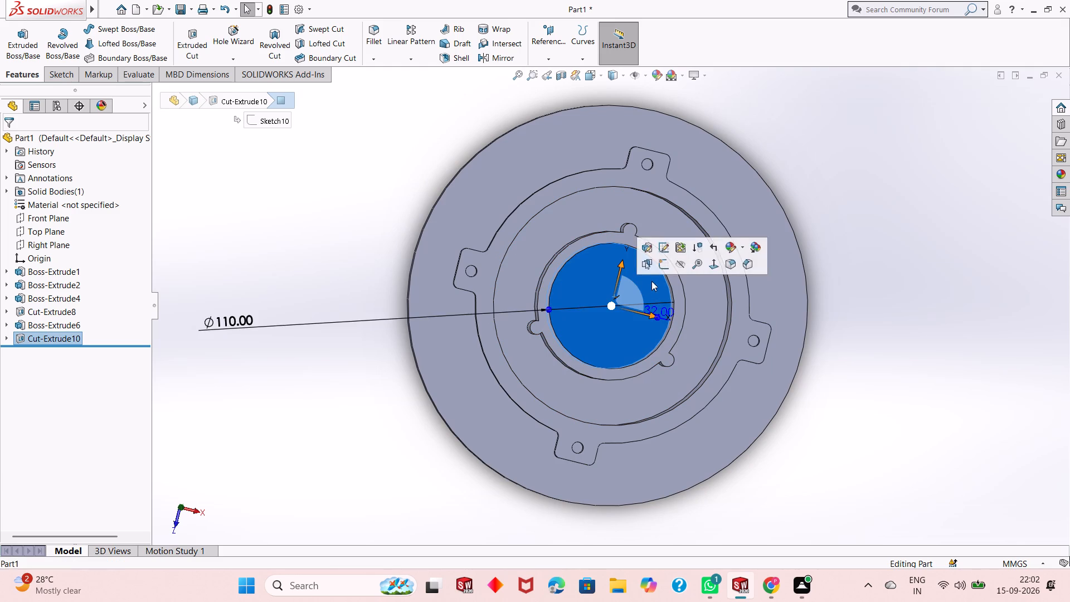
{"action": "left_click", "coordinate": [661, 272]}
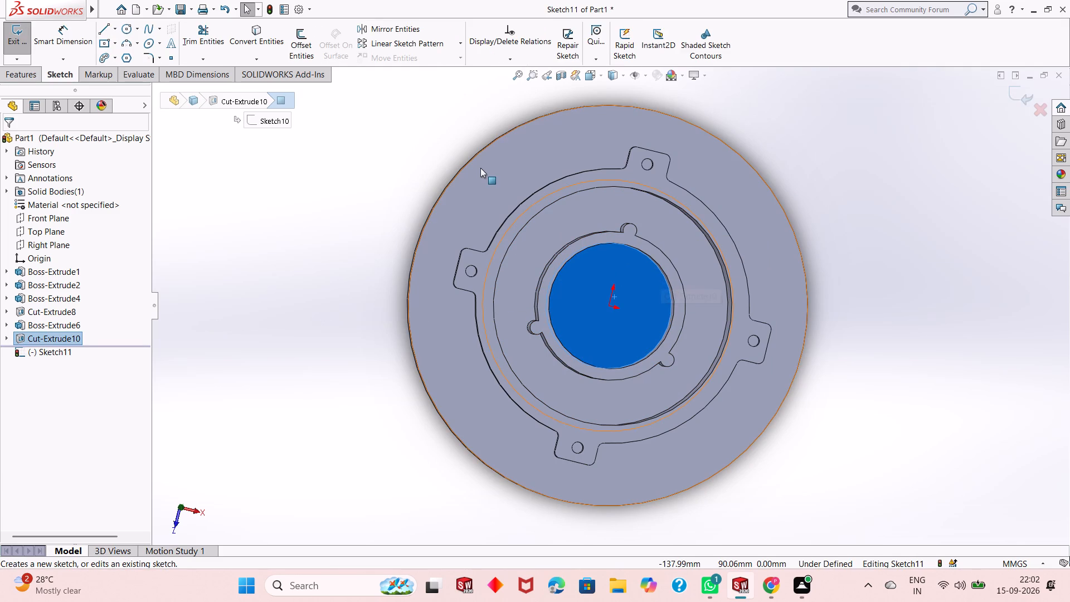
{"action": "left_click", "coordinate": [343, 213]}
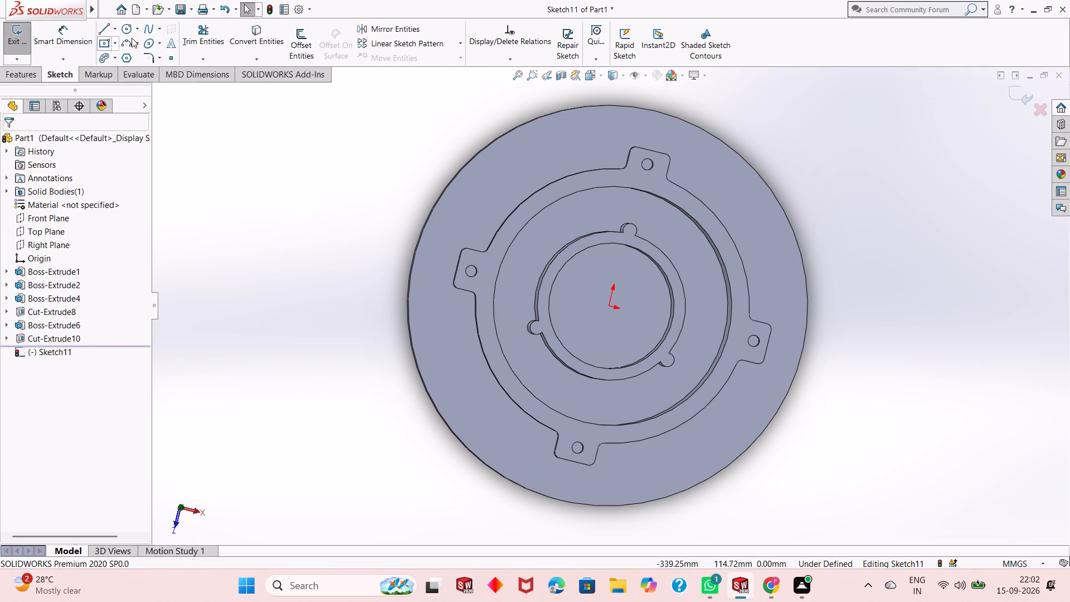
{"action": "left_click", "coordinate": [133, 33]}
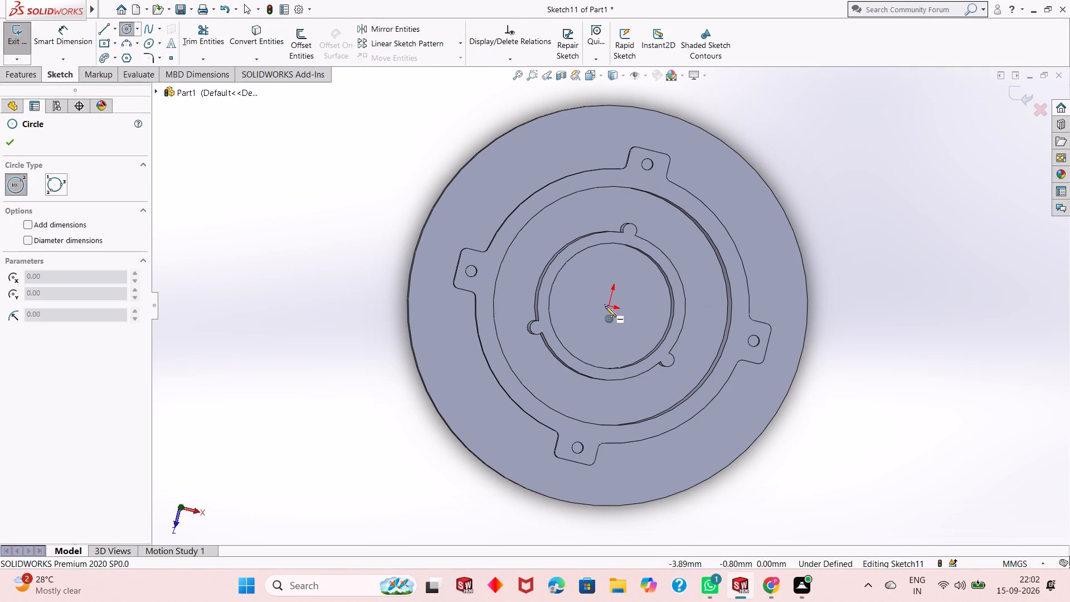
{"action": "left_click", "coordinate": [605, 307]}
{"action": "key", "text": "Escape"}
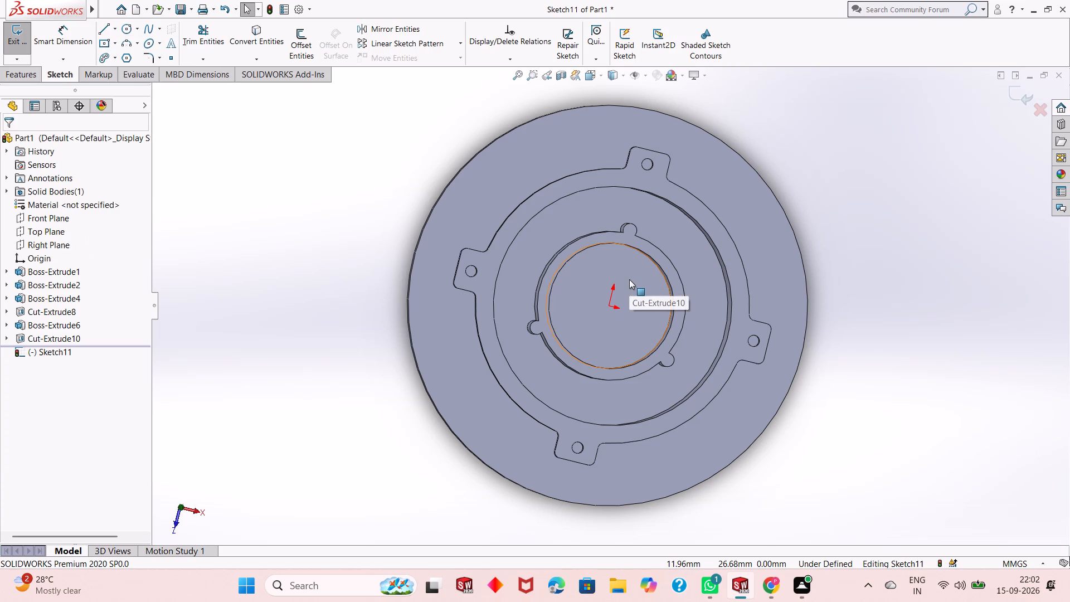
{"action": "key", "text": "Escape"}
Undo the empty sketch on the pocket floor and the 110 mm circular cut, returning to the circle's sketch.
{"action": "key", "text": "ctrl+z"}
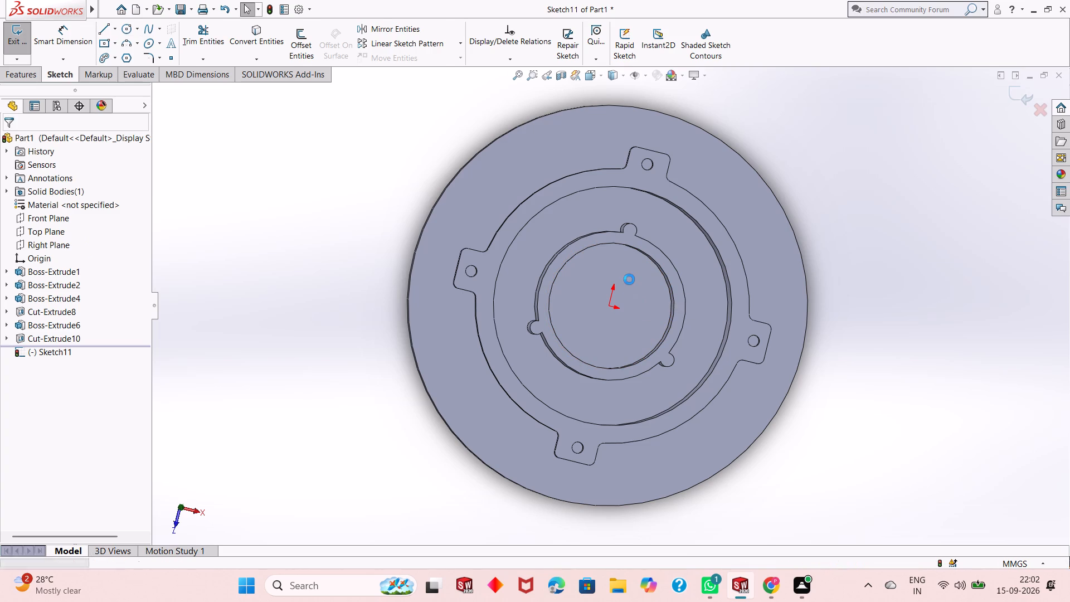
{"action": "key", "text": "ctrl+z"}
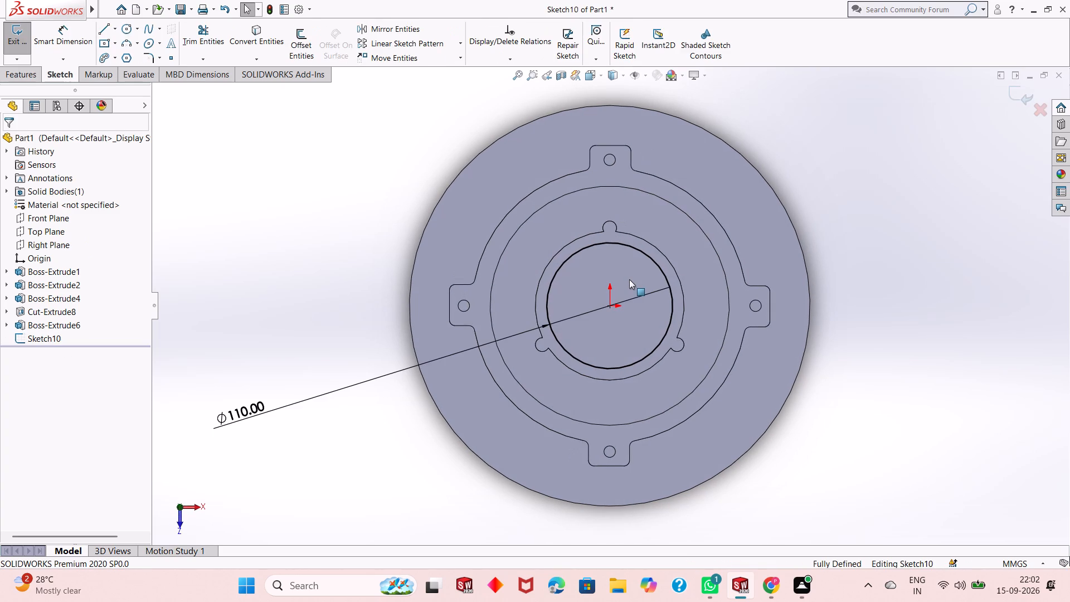
Set the central circle's diameter to 120 mm.
{"action": "double_click", "coordinate": [249, 404]}
{"action": "type", "text": "120"}
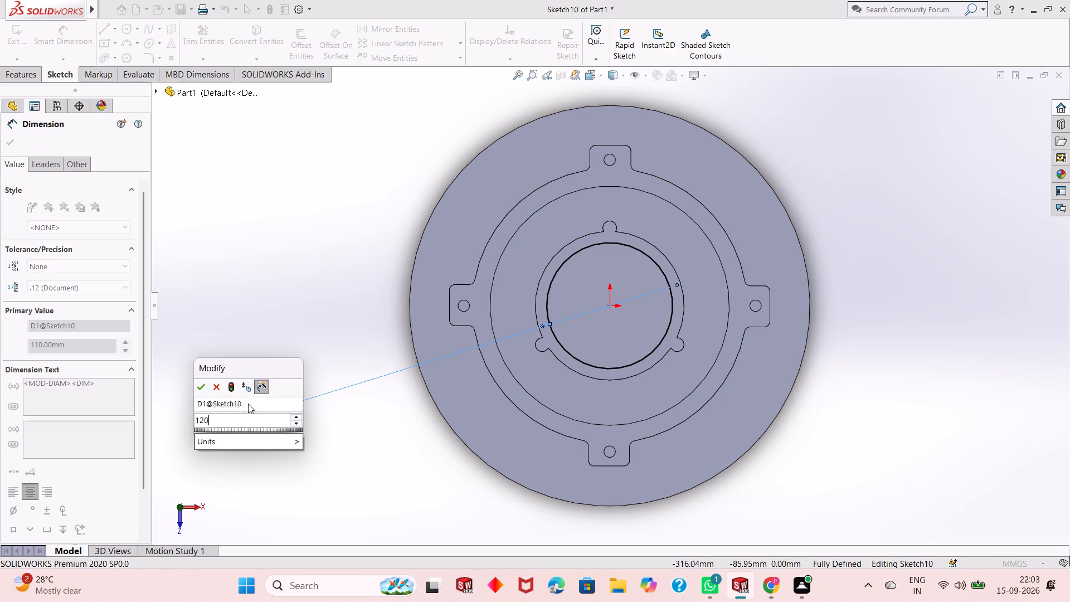
{"action": "key", "text": "Return"}
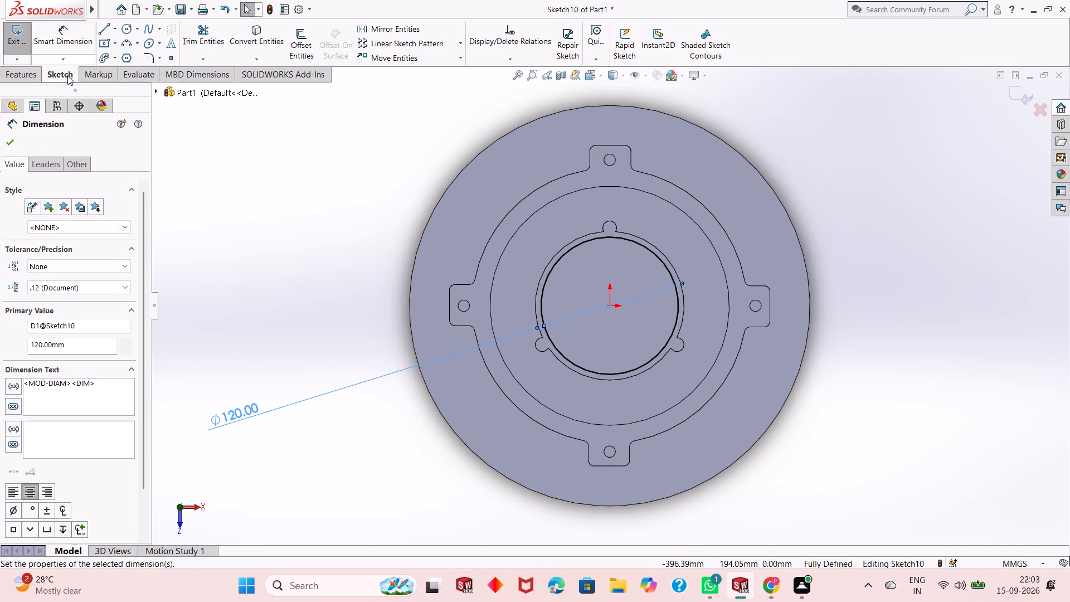
{"action": "left_click", "coordinate": [3, 143]}
Cut the 120 mm circle 32 mm deep as a blind extruded cut into the lugged central boss.
{"action": "left_click", "coordinate": [26, 77]}
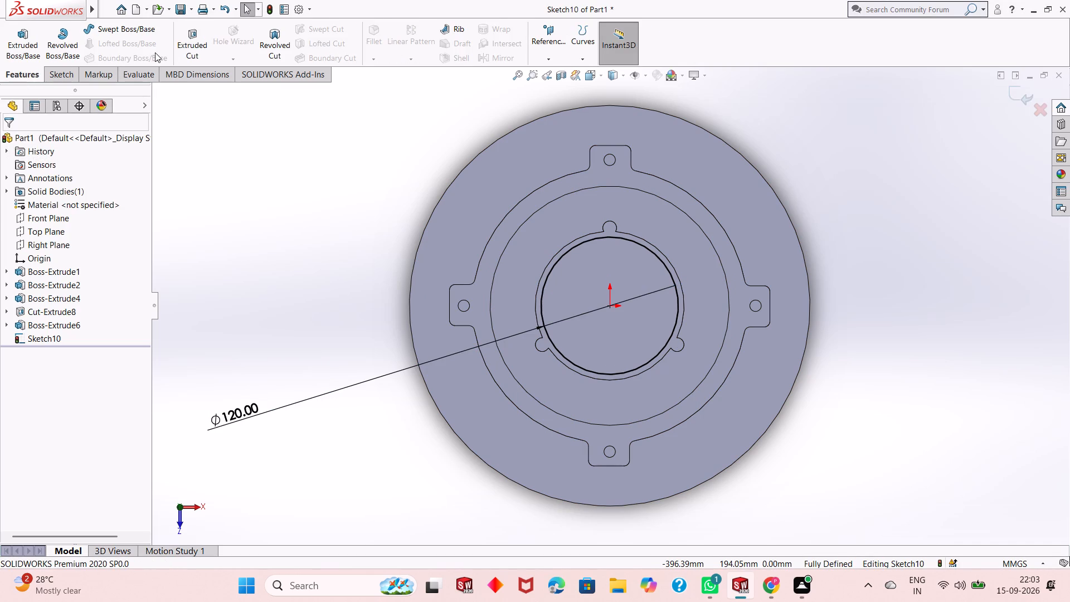
{"action": "left_click", "coordinate": [186, 41]}
{"action": "middle_click_drag", "start_coordinate": [513, 327], "coordinate": [537, 161]}
{"action": "middle_click_drag", "start_coordinate": [537, 161], "coordinate": [534, 164]}
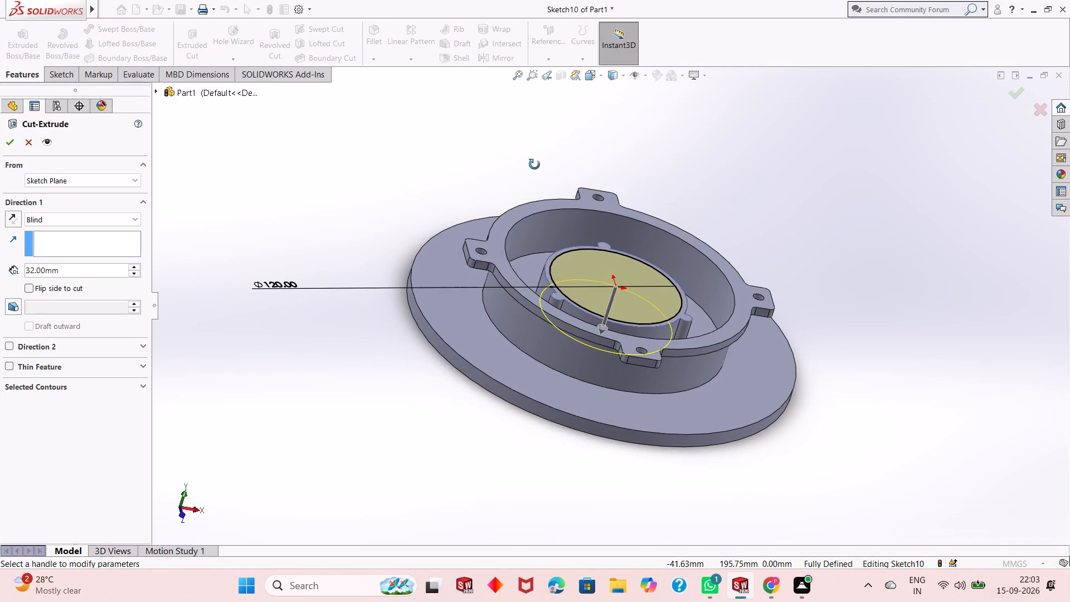
{"action": "middle_click_drag", "start_coordinate": [534, 164], "coordinate": [518, 203]}
{"action": "left_click", "coordinate": [1, 140]}
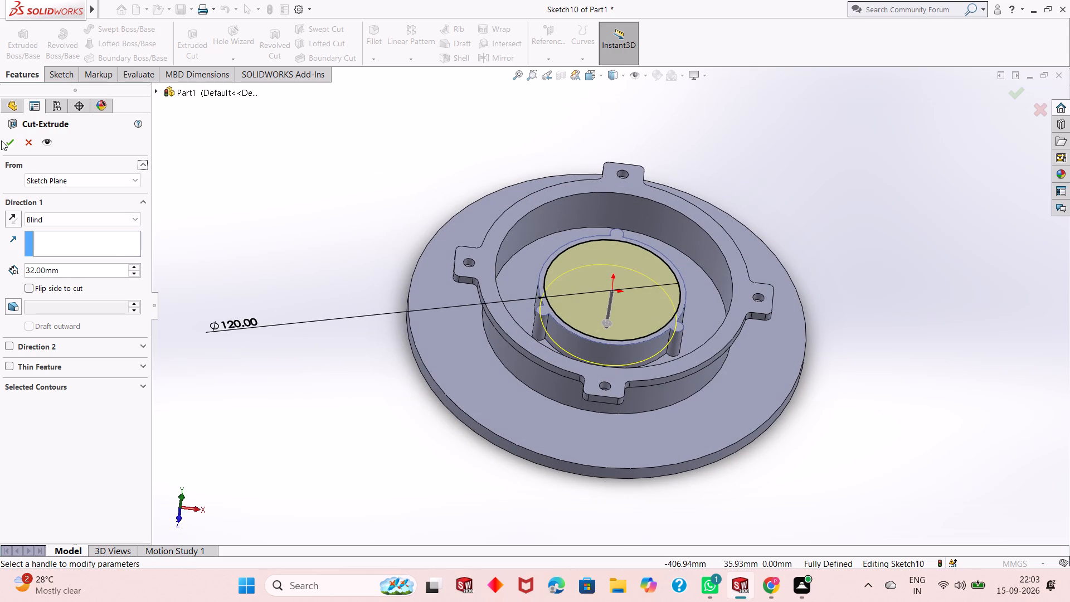
{"action": "left_click", "coordinate": [7, 141]}
{"action": "middle_click_drag", "start_coordinate": [666, 287], "coordinate": [647, 354]}
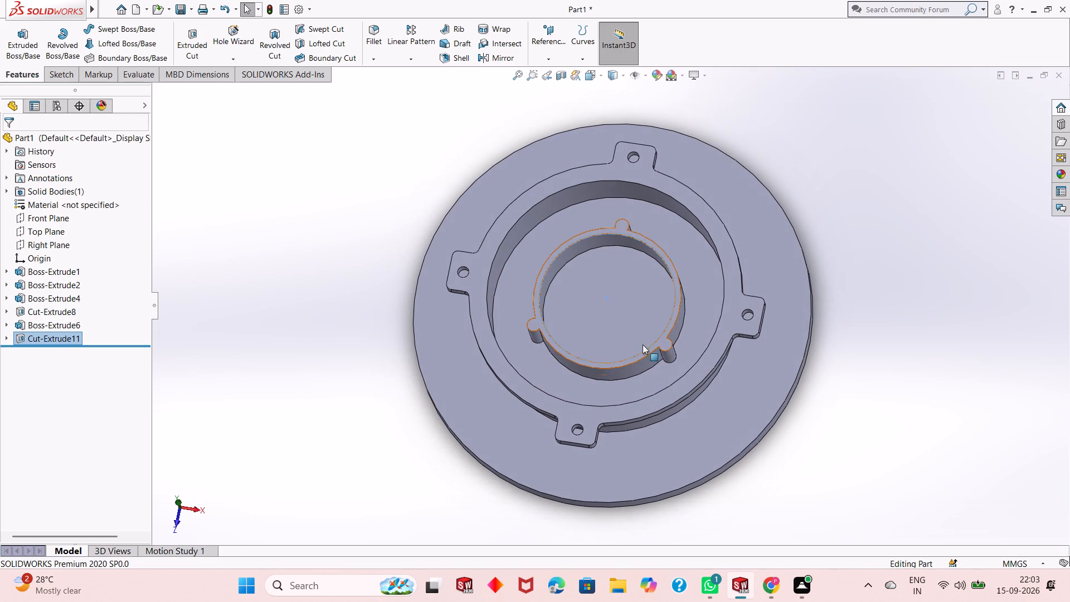
{"action": "left_click", "coordinate": [236, 199]}
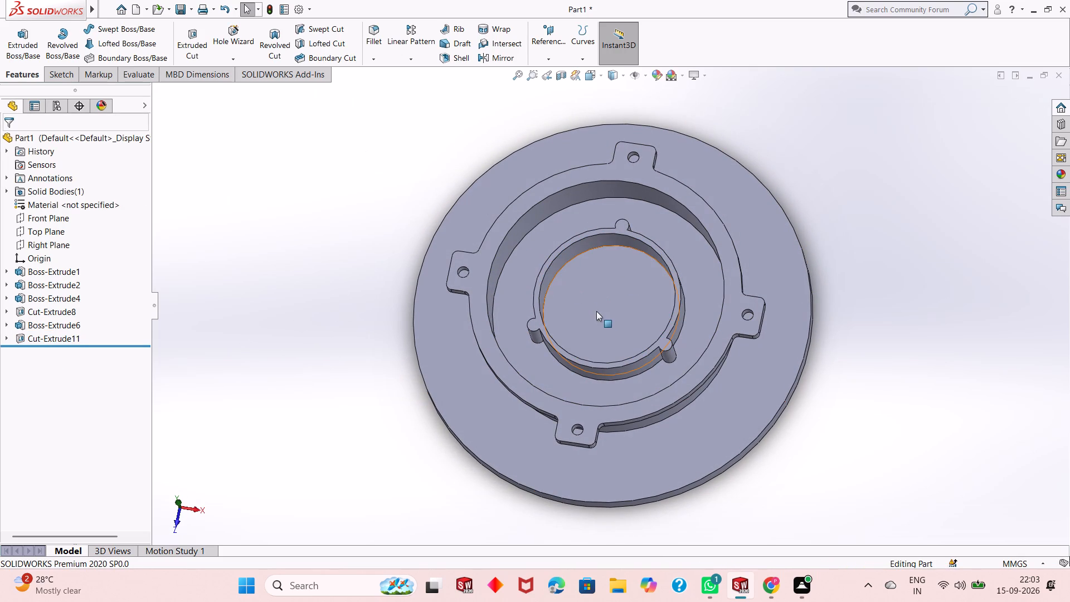
Start a sketch on the floor of the 120 mm pocket and draw an origin-centred circle about 58 mm in diameter.
{"action": "left_click", "coordinate": [602, 313]}
{"action": "left_click", "coordinate": [650, 281]}
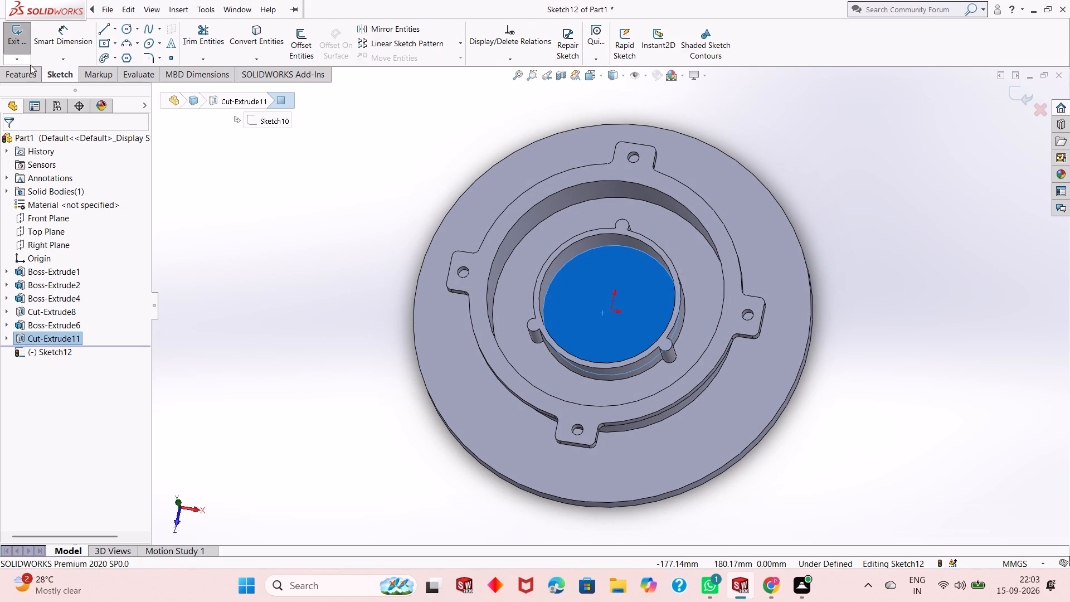
{"action": "left_click", "coordinate": [33, 74]}
{"action": "left_click", "coordinate": [226, 191]}
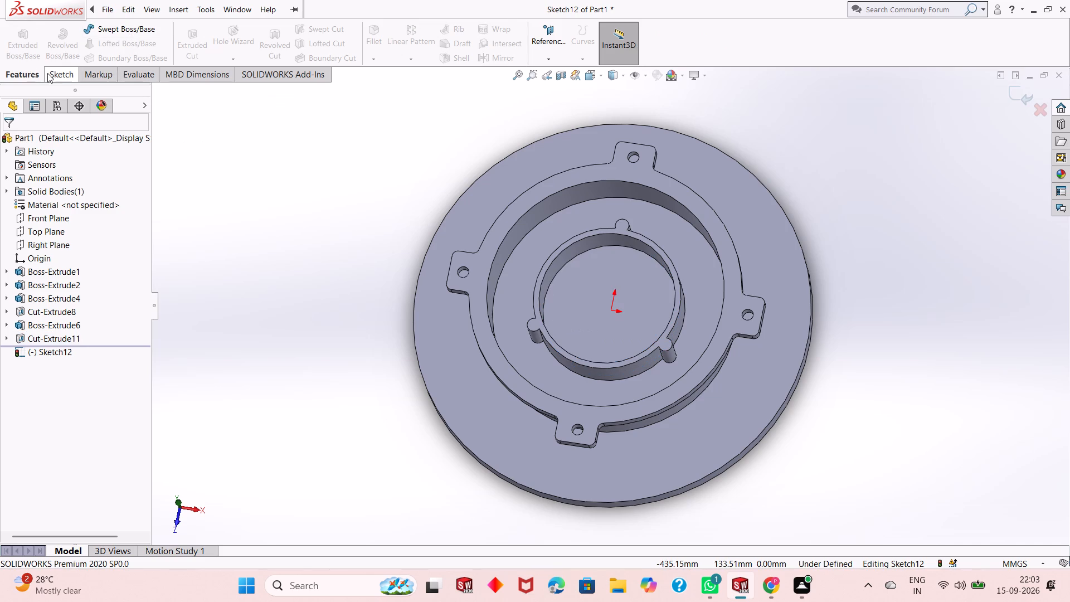
{"action": "left_click", "coordinate": [55, 73]}
{"action": "left_click", "coordinate": [121, 33]}
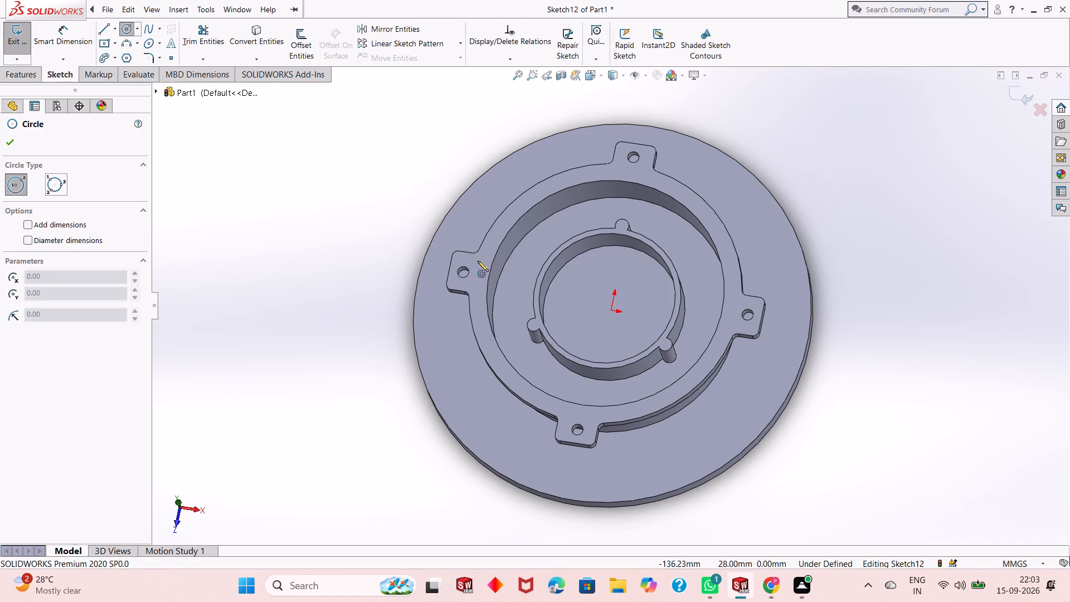
{"action": "left_click", "coordinate": [612, 310]}
{"action": "left_click", "coordinate": [631, 285]}
{"action": "right_click", "coordinate": [631, 285]}
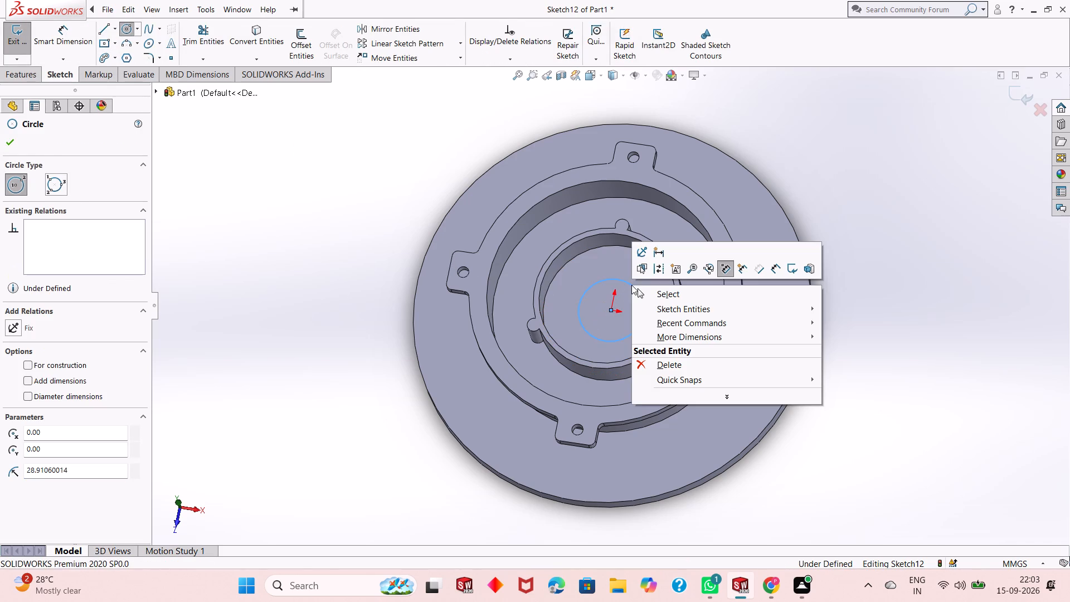
{"action": "left_click", "coordinate": [664, 289]}
Dimension the new circle's diameter as 110 mm.
{"action": "middle_click_drag", "start_coordinate": [638, 252], "coordinate": [638, 289]}
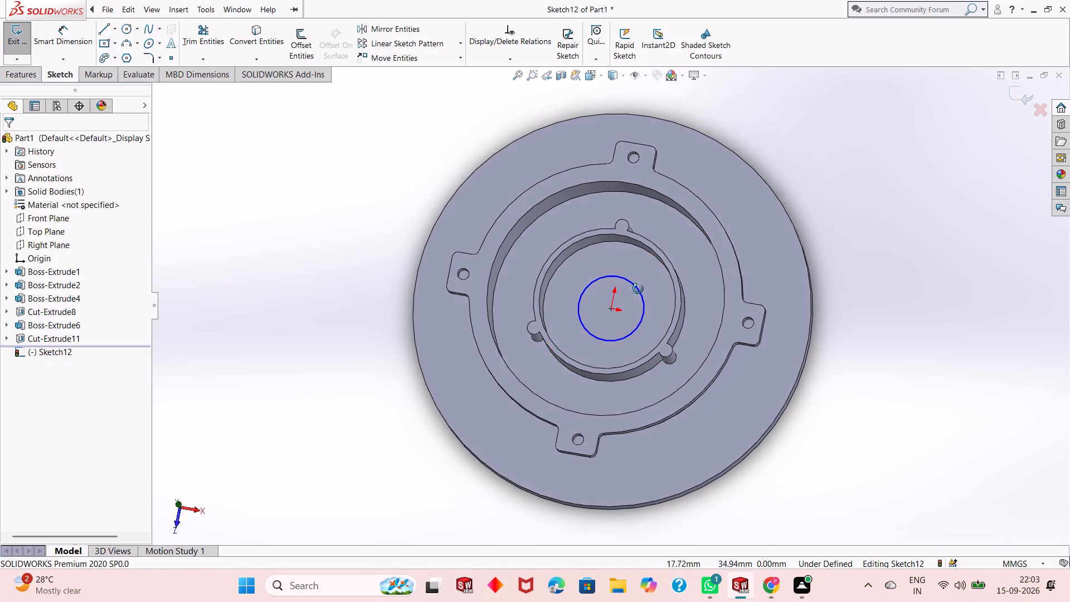
{"action": "middle_click_drag", "start_coordinate": [638, 289], "coordinate": [638, 305]}
{"action": "scroll", "coordinate": [638, 301], "scroll_direction": "down", "scroll_amount": 3}
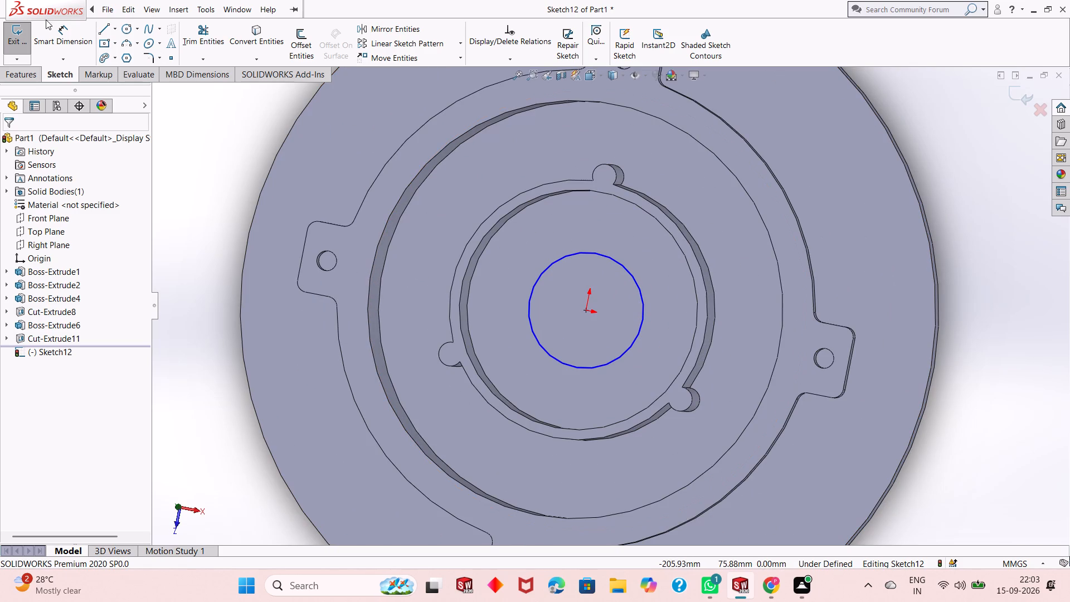
{"action": "left_click", "coordinate": [51, 28]}
{"action": "left_click", "coordinate": [539, 343]}
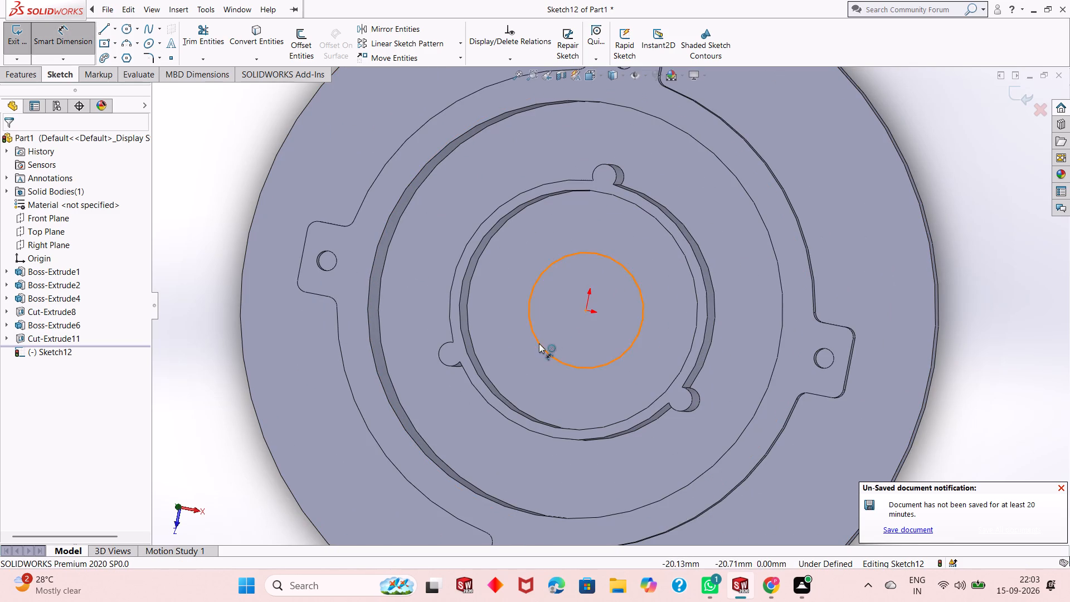
{"action": "left_click", "coordinate": [216, 331]}
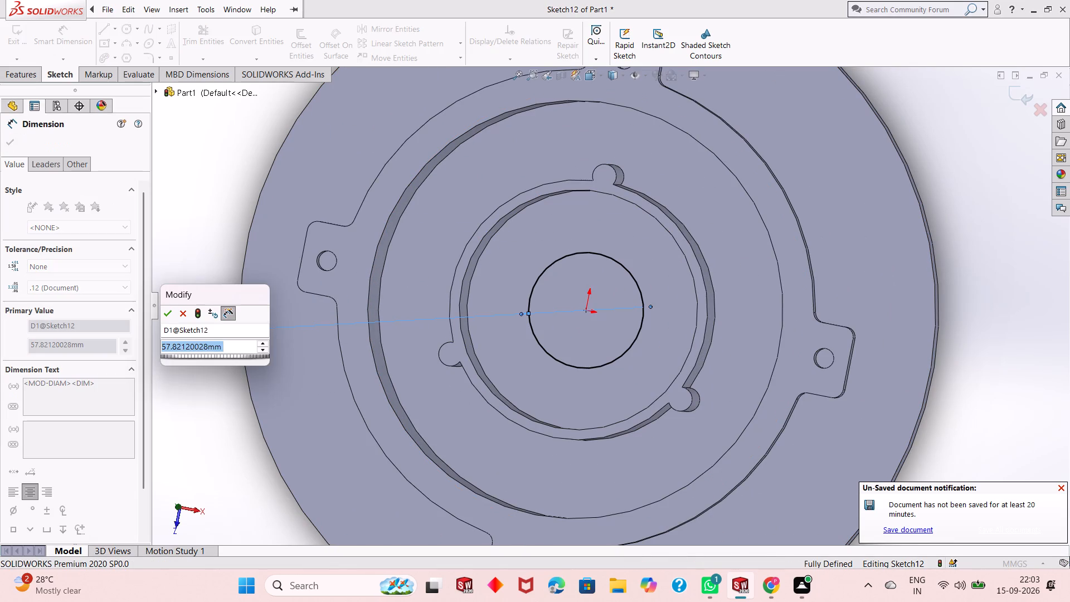
{"action": "type", "text": "110"}
{"action": "key", "text": "Return"}
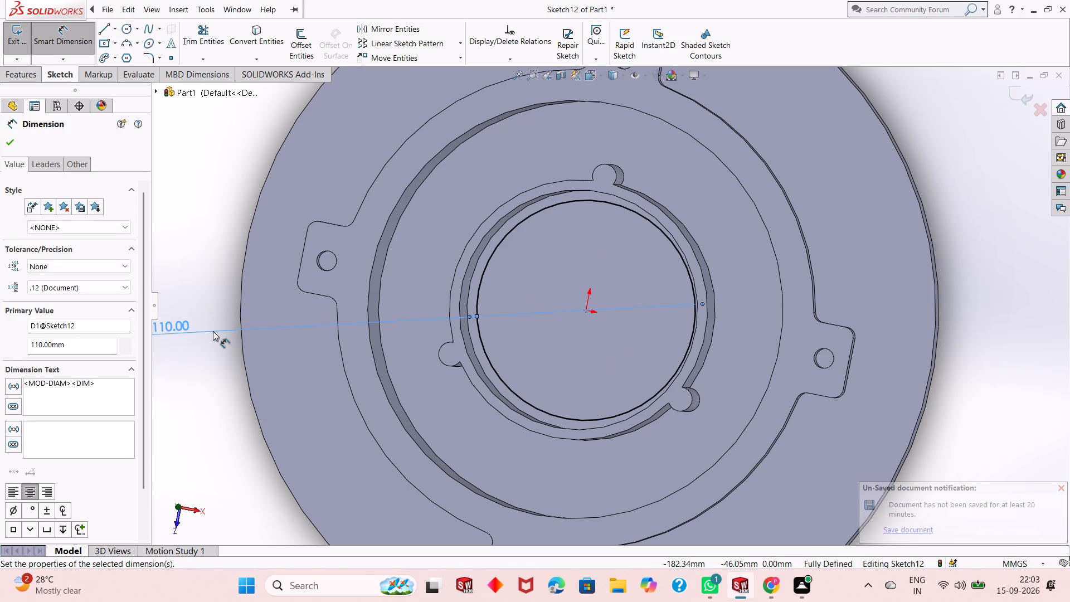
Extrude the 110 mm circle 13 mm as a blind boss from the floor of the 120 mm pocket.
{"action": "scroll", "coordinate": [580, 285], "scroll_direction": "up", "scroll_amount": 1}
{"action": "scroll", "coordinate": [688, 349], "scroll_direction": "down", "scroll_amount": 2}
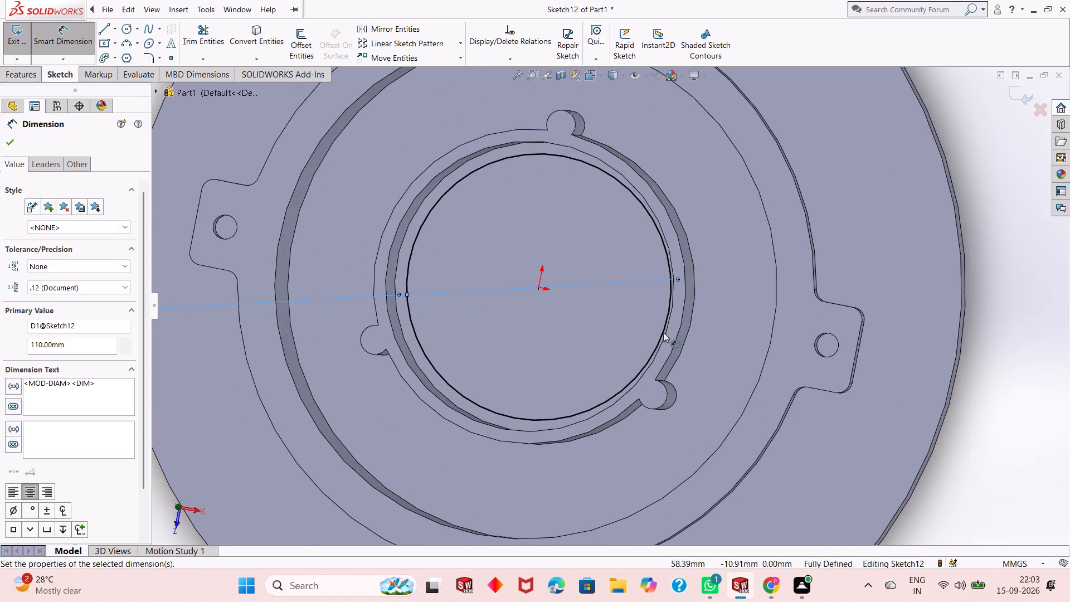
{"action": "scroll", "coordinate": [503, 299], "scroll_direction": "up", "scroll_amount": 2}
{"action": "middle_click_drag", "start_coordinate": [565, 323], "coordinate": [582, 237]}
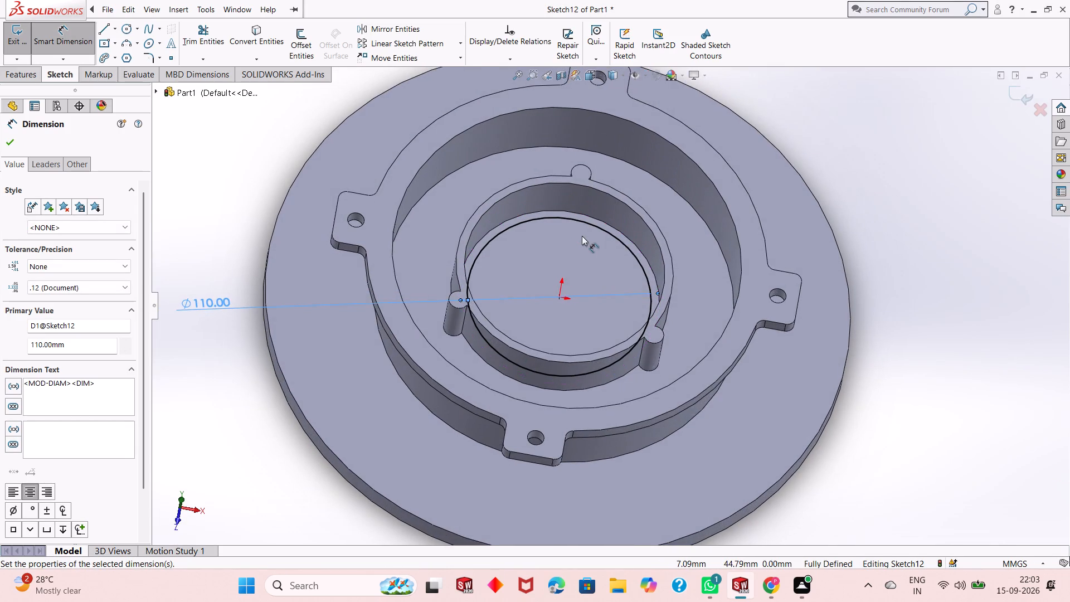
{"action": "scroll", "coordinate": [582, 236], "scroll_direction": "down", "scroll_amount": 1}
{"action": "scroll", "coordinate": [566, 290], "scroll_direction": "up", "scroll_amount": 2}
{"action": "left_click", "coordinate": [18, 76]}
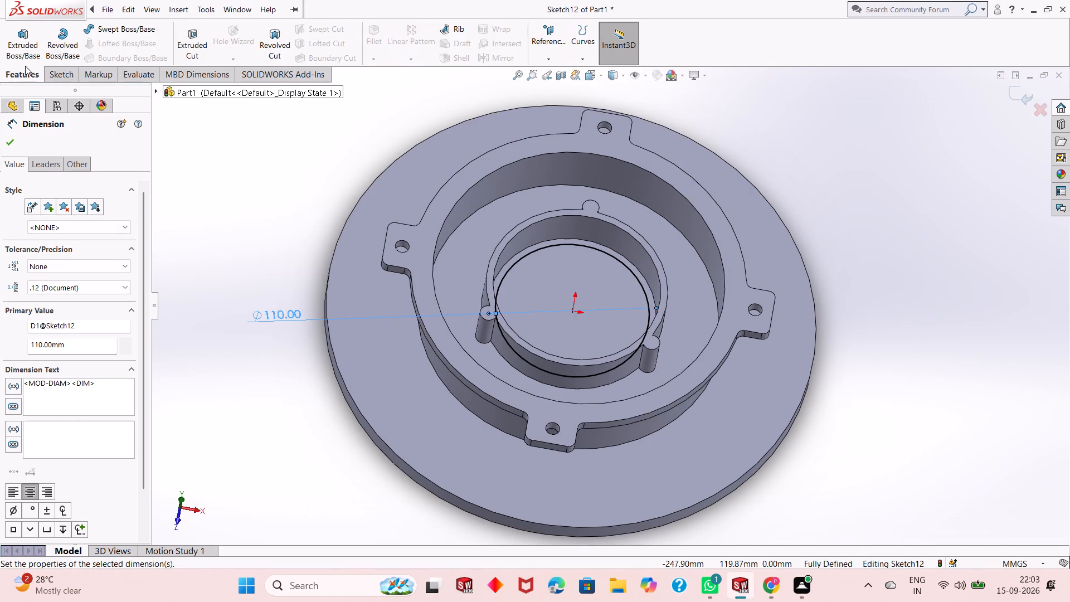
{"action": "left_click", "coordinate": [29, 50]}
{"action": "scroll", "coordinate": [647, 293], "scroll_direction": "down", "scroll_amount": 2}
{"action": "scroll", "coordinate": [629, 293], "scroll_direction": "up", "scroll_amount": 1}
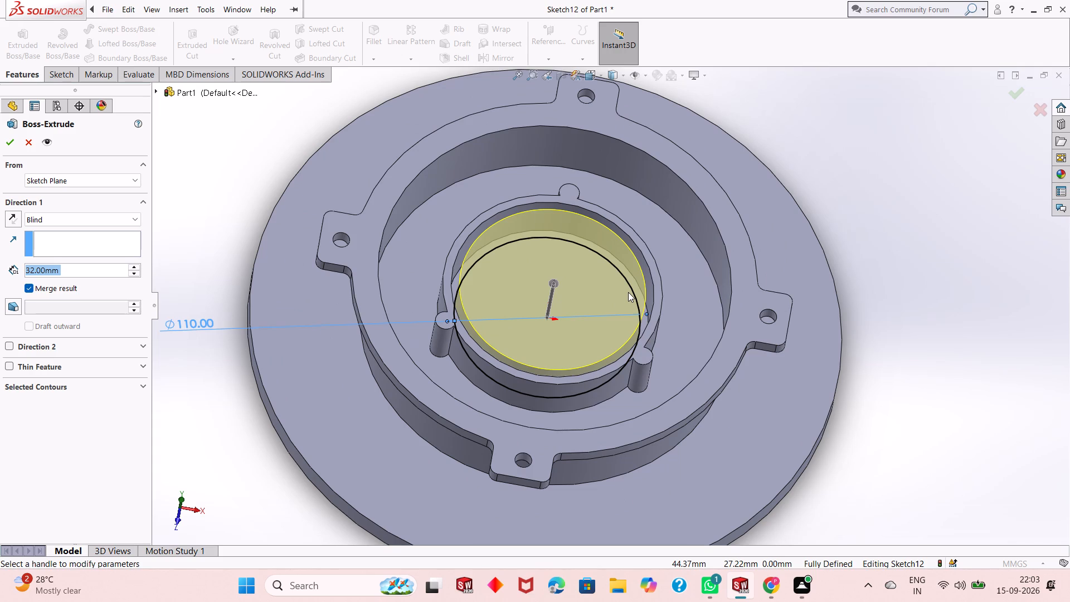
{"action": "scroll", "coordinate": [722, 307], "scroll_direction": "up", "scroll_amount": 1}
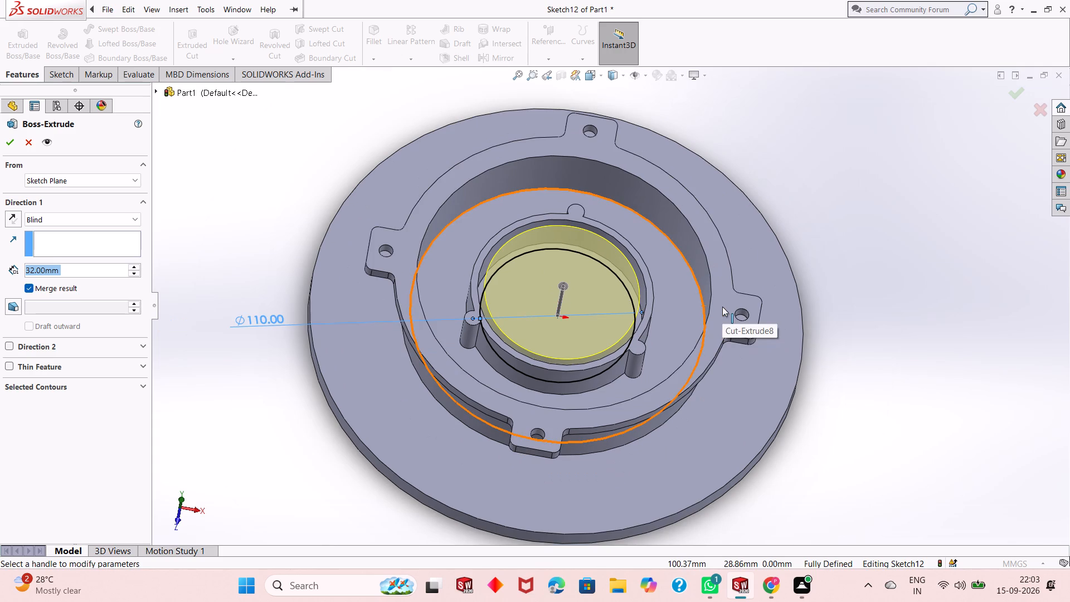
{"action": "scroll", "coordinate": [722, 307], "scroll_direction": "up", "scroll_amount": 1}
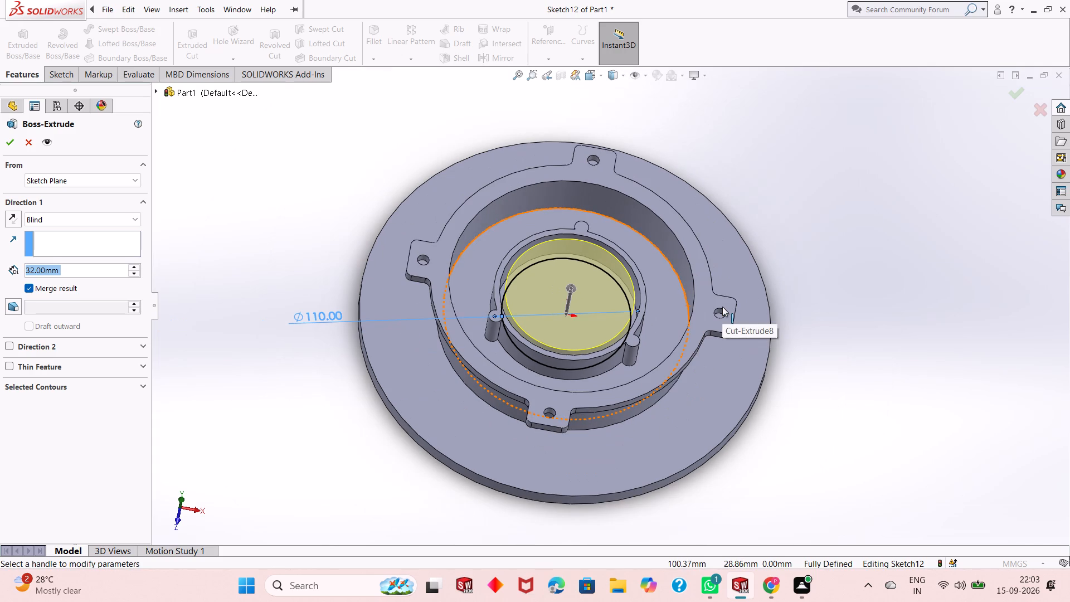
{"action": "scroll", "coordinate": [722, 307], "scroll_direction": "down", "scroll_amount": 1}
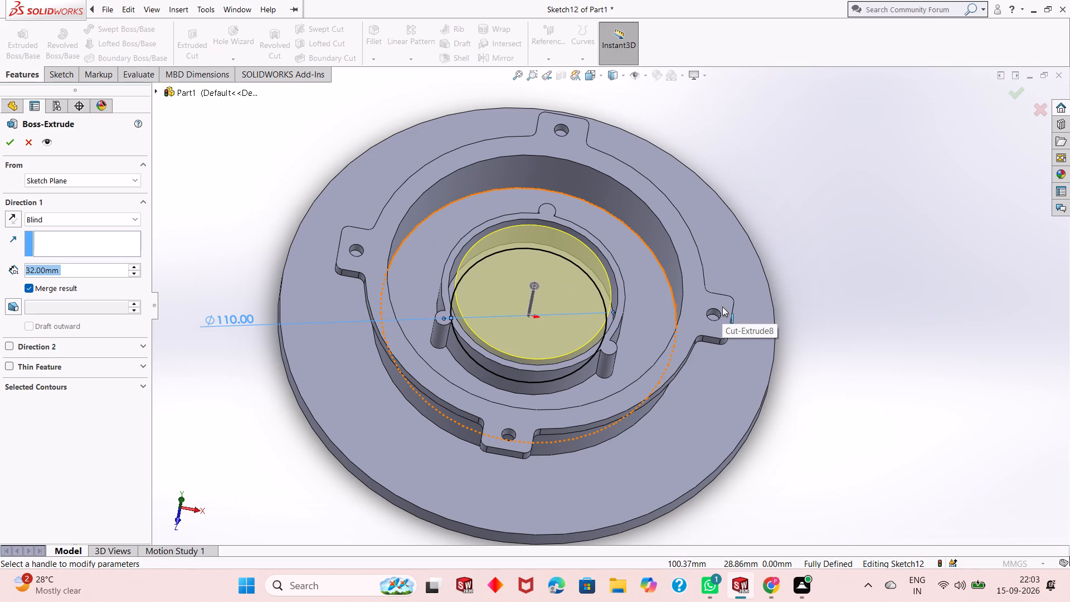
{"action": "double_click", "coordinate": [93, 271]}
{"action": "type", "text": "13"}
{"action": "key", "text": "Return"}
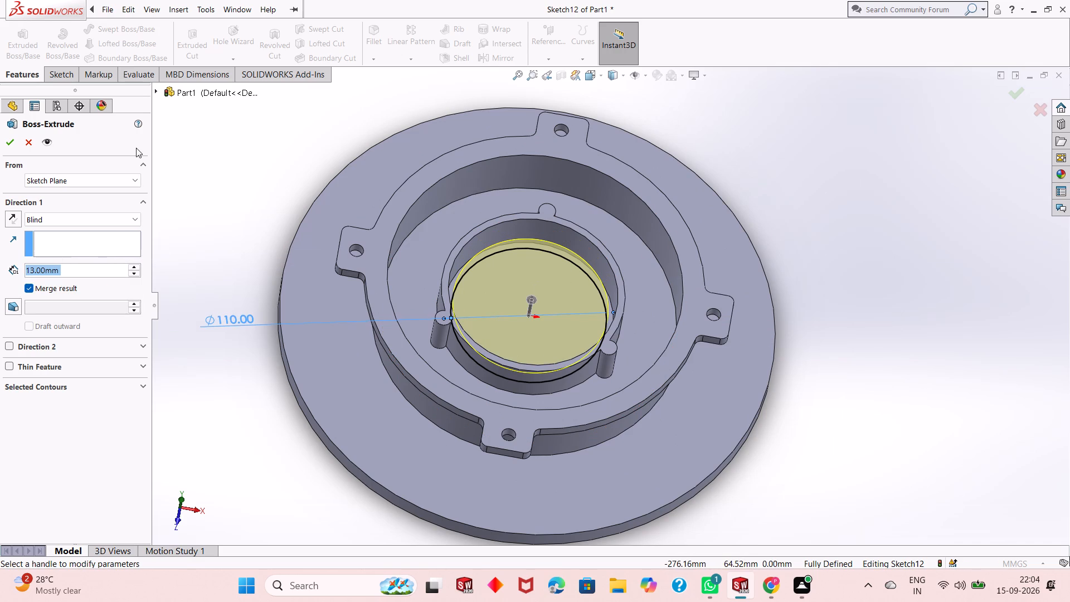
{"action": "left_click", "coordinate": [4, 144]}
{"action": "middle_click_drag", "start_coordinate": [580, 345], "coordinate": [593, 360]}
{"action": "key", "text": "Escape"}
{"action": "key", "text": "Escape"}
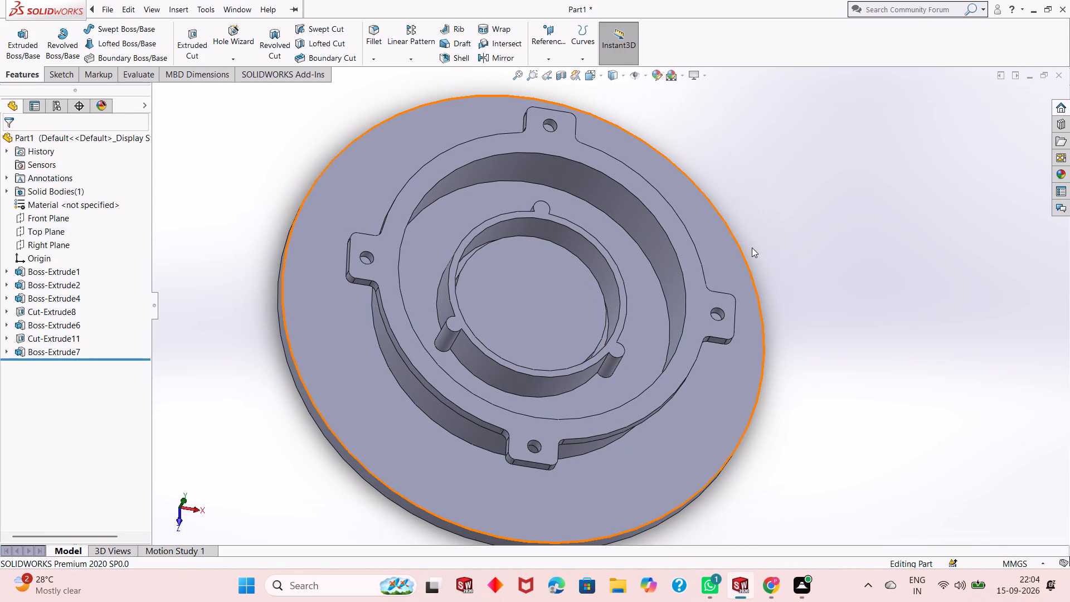
Undo the 13 mm boss, its 110 mm circle sketch and the 32 mm deep pocket cut, back to the 120 mm circle sketch.
{"action": "middle_click_drag", "start_coordinate": [750, 249], "coordinate": [707, 293]}
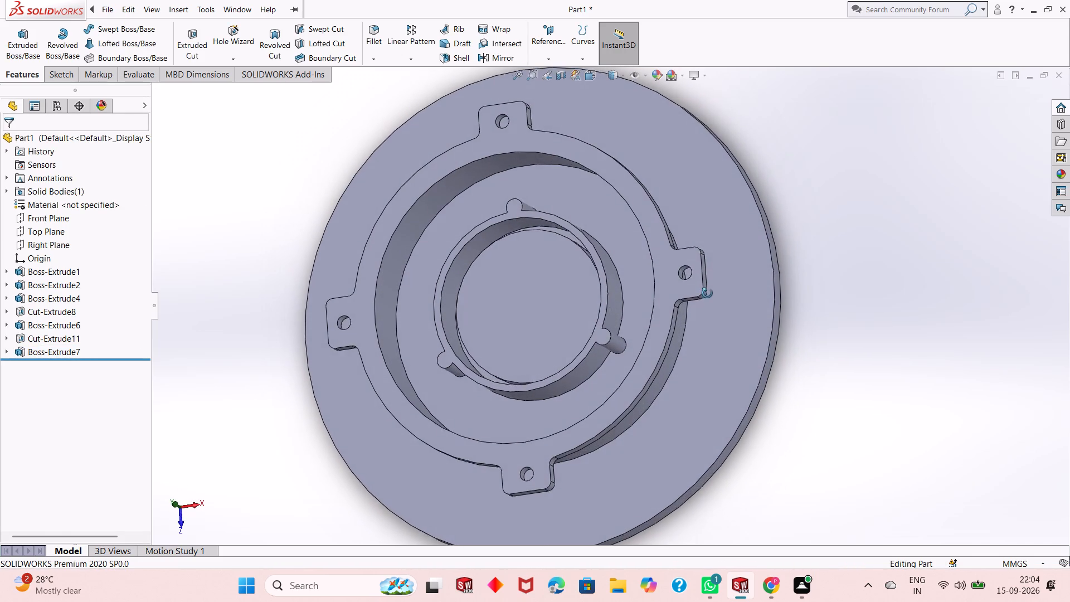
{"action": "middle_click_drag", "start_coordinate": [707, 293], "coordinate": [768, 254]}
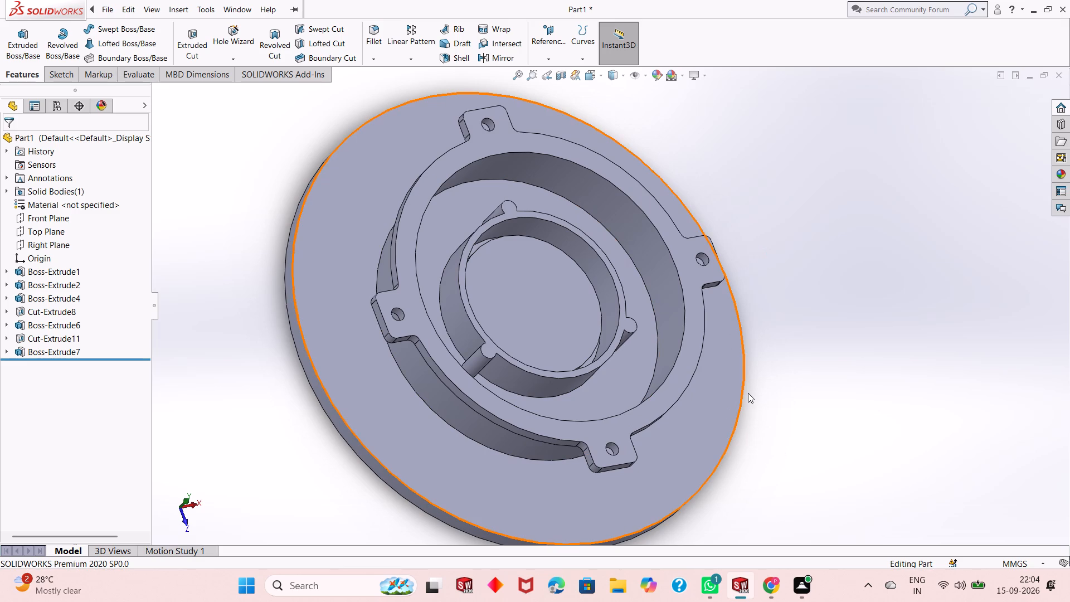
{"action": "middle_click", "coordinate": [680, 363]}
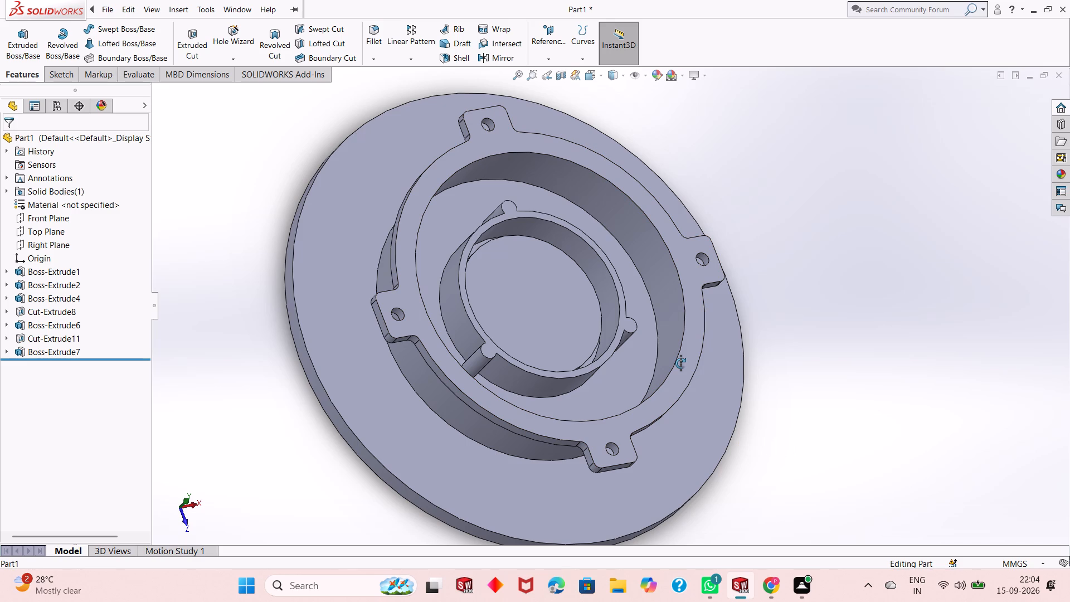
{"action": "middle_click_drag", "start_coordinate": [680, 363], "coordinate": [660, 380]}
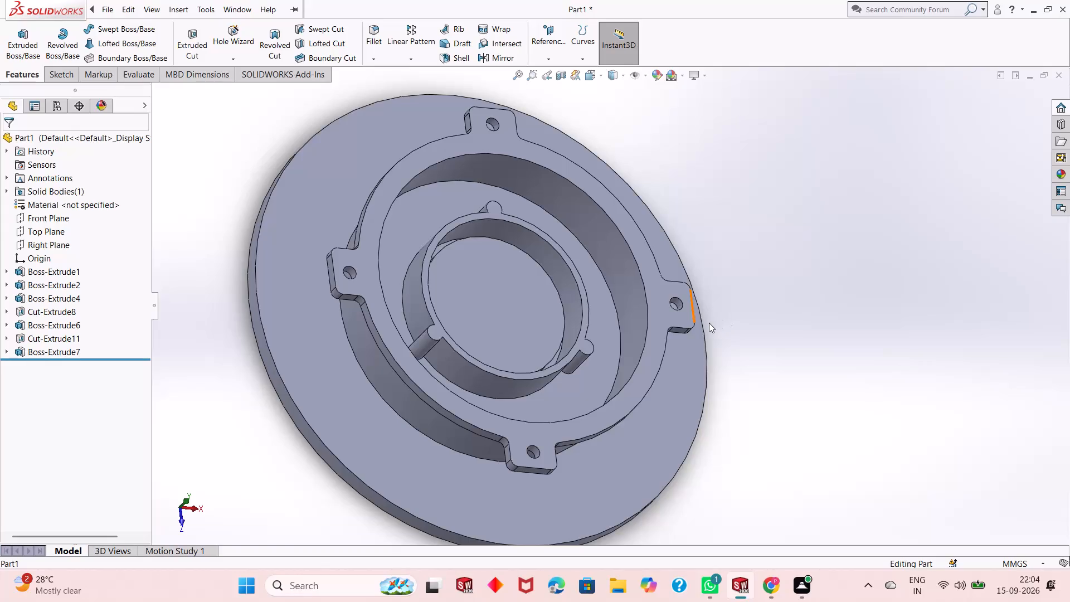
{"action": "key", "text": "ctrl+z"}
{"action": "key", "text": "ctrl+z"}
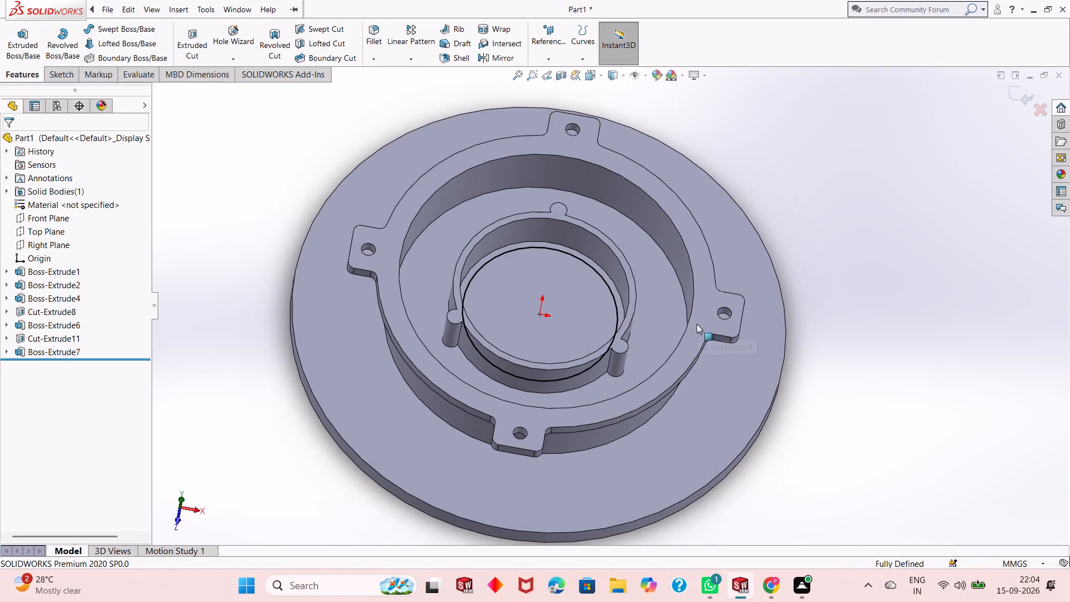
{"action": "key", "text": "ctrl+z"}
{"action": "key", "text": "ctrl+z"}
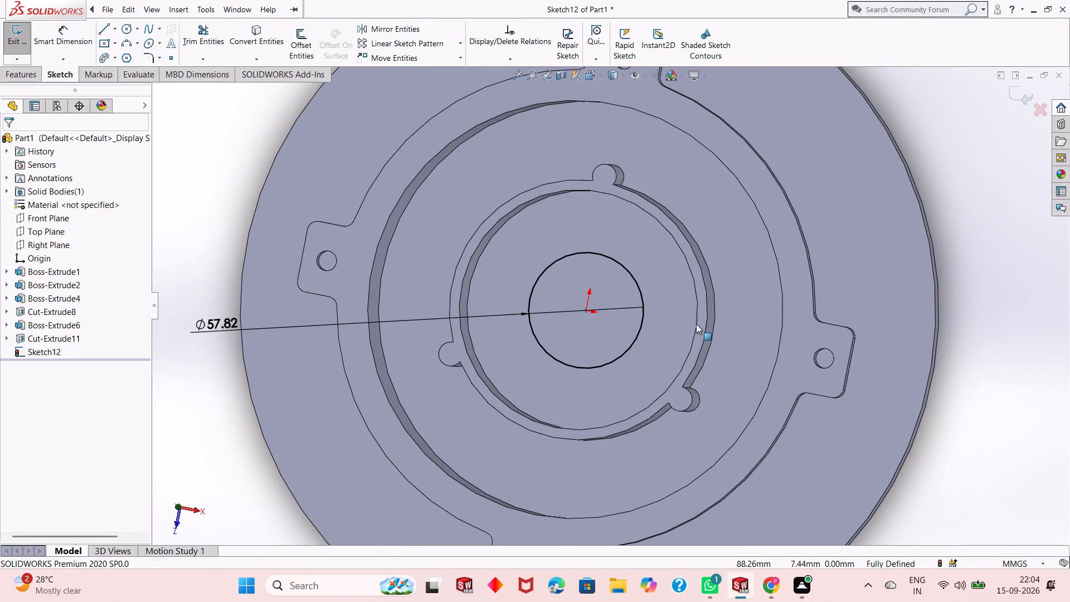
{"action": "key", "text": "ctrl+z"}
{"action": "key", "text": "ctrl+z"}
{"action": "key", "text": "ctrl+z"}
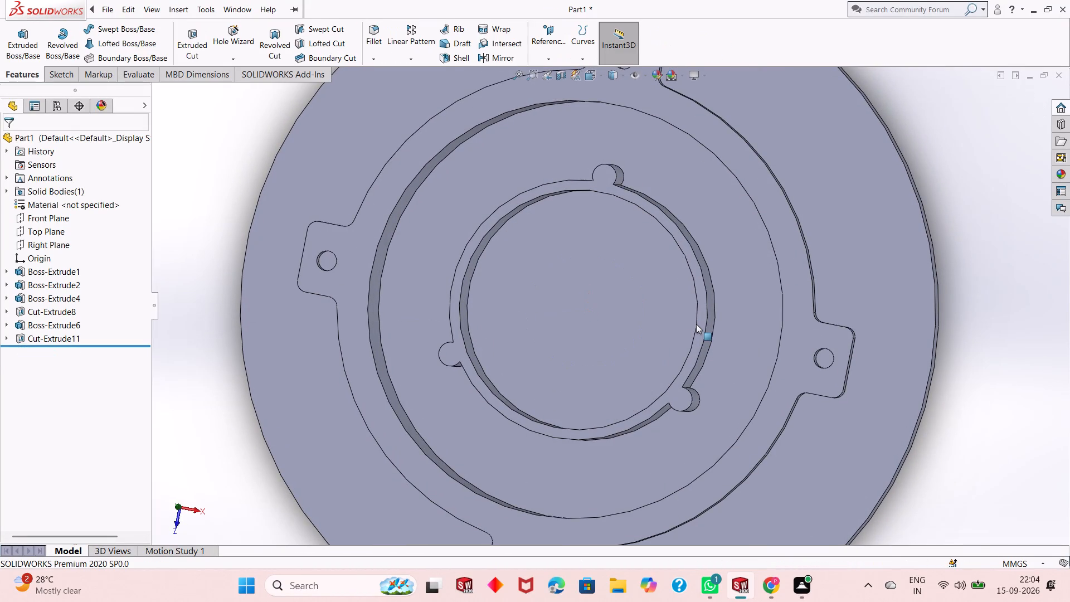
{"action": "key", "text": "ctrl+z"}
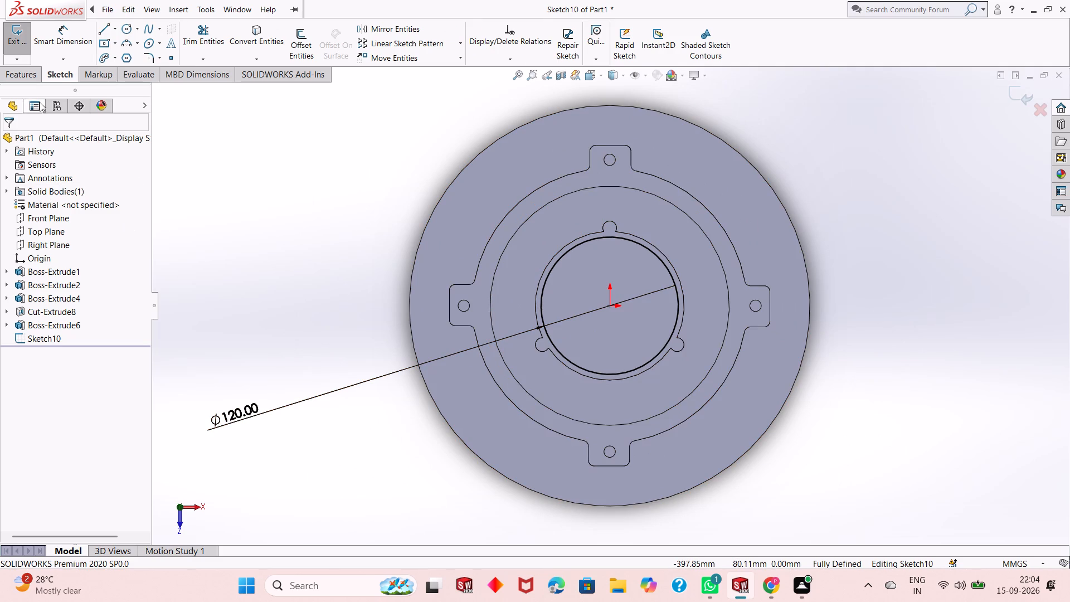
Cut the 120 mm circle 19 mm deep as a blind extruded cut into the three-lugged central boss.
{"action": "left_click", "coordinate": [23, 70]}
{"action": "left_click", "coordinate": [191, 25]}
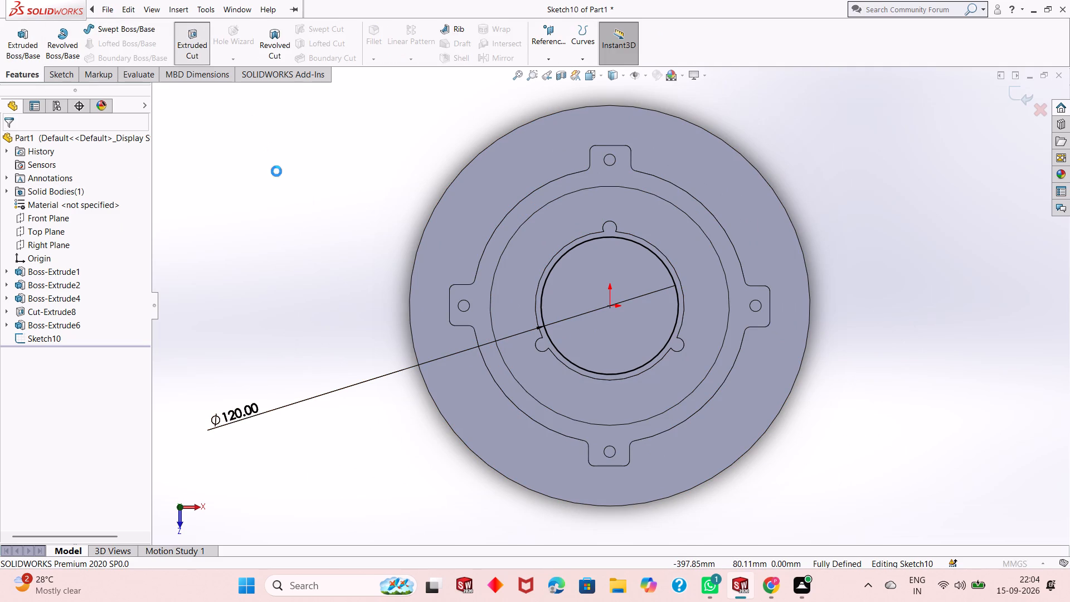
{"action": "middle_click_drag", "start_coordinate": [443, 261], "coordinate": [449, 181]}
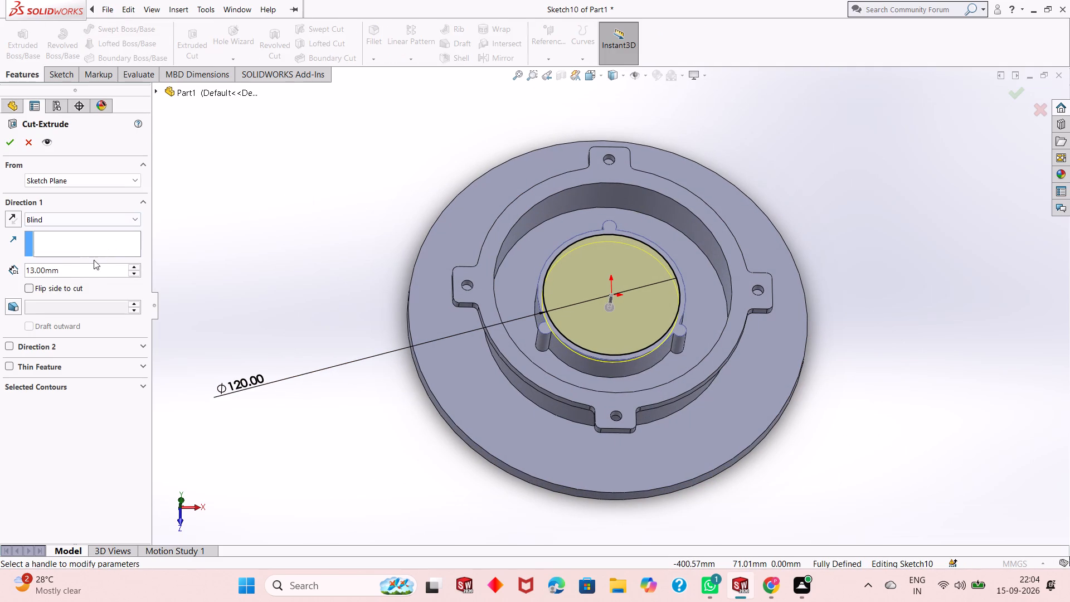
{"action": "double_click", "coordinate": [78, 271]}
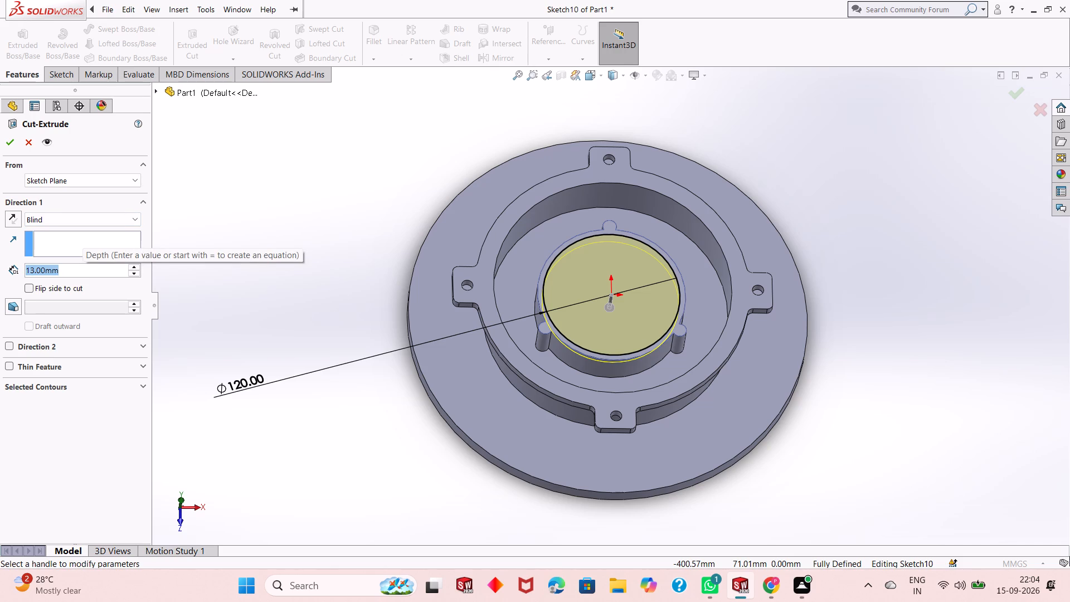
{"action": "type", "text": "19"}
{"action": "key", "text": "Return"}
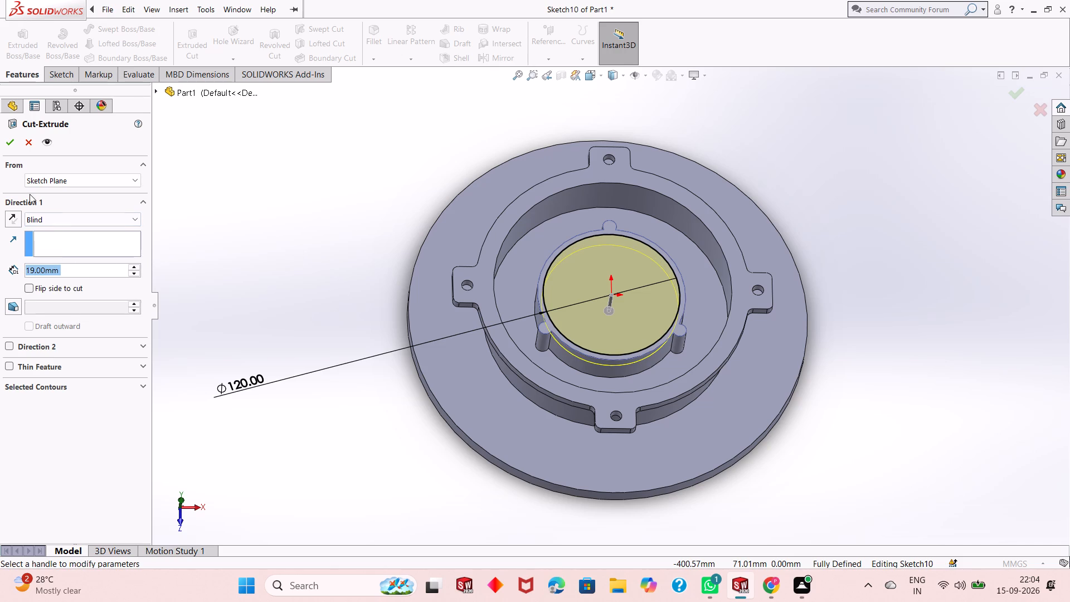
{"action": "left_click", "coordinate": [10, 144]}
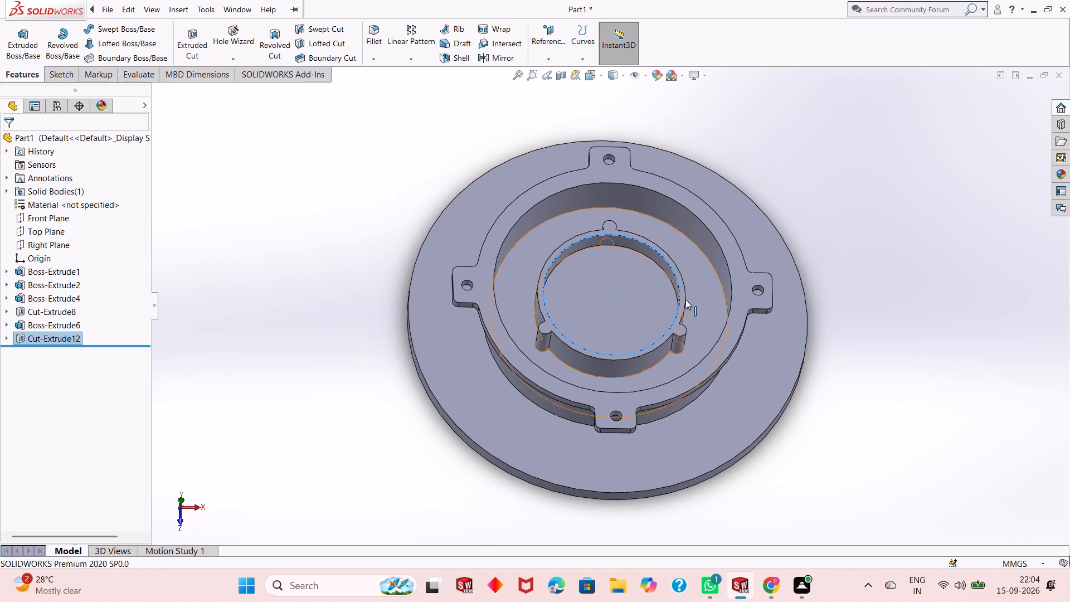
{"action": "key", "text": "Escape"}
Start a sketch on the floor of the 120 mm pocket and draw an origin-centred circle about 56 mm in diameter.
{"action": "middle_click_drag", "start_coordinate": [626, 299], "coordinate": [637, 352]}
{"action": "left_click", "coordinate": [629, 333]}
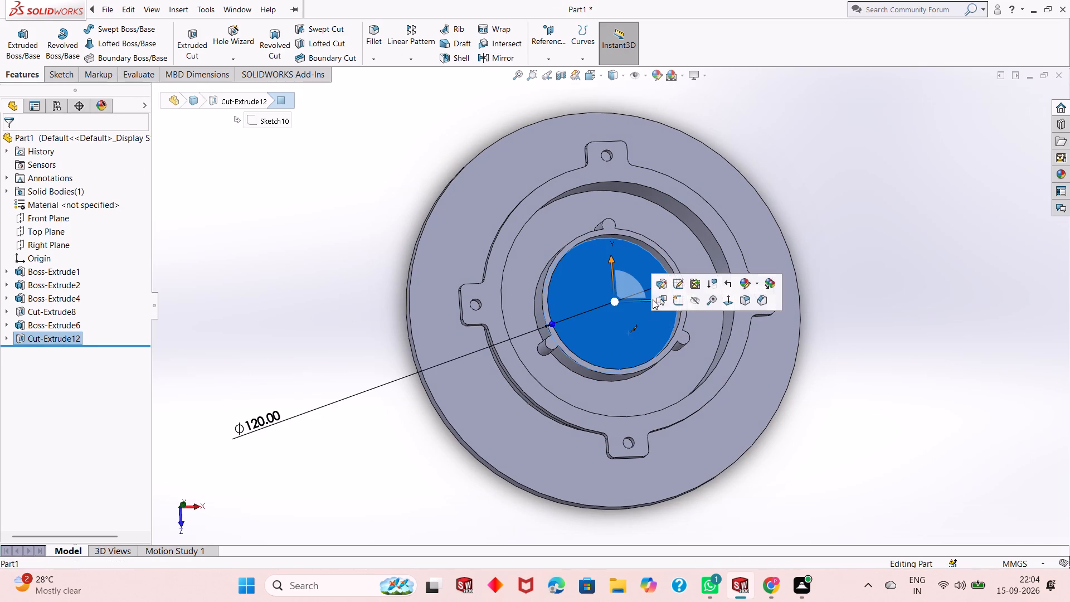
{"action": "left_click", "coordinate": [681, 303]}
{"action": "key", "text": "ctrl+8"}
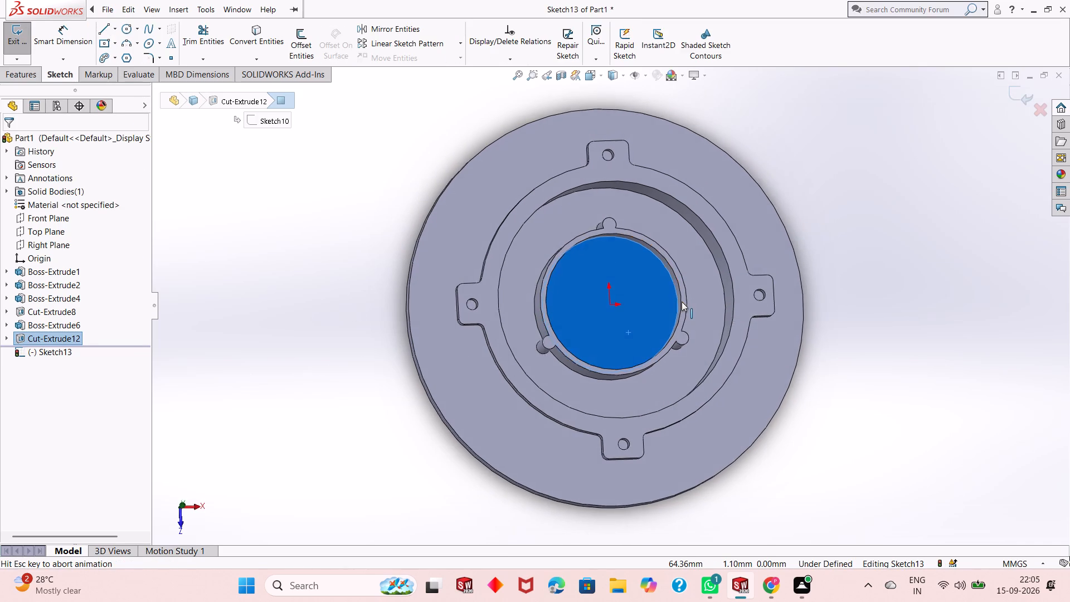
{"action": "key", "text": "Escape"}
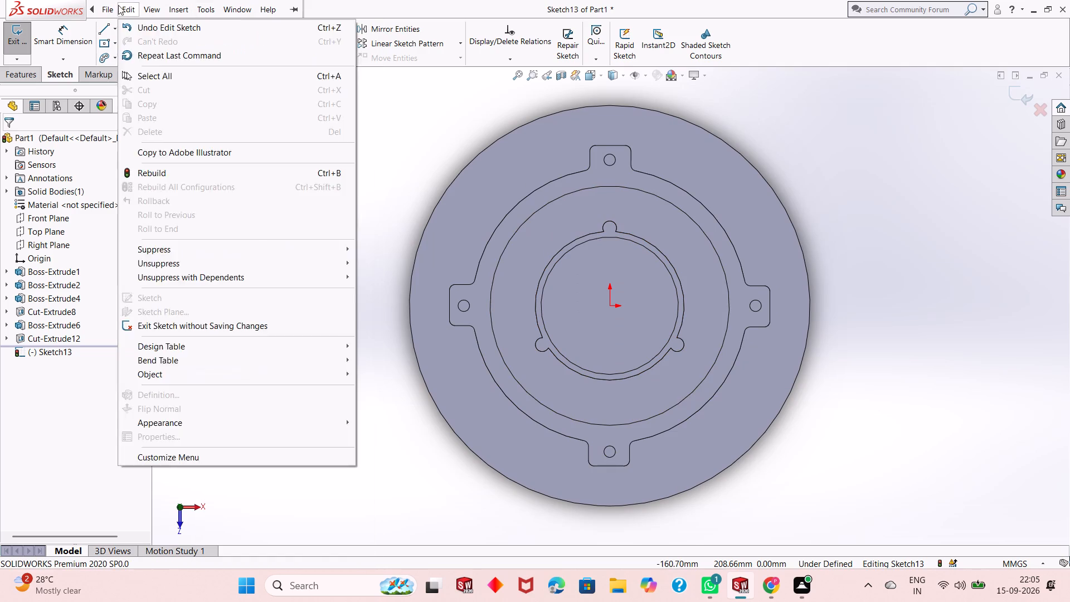
{"action": "left_click", "coordinate": [124, 27]}
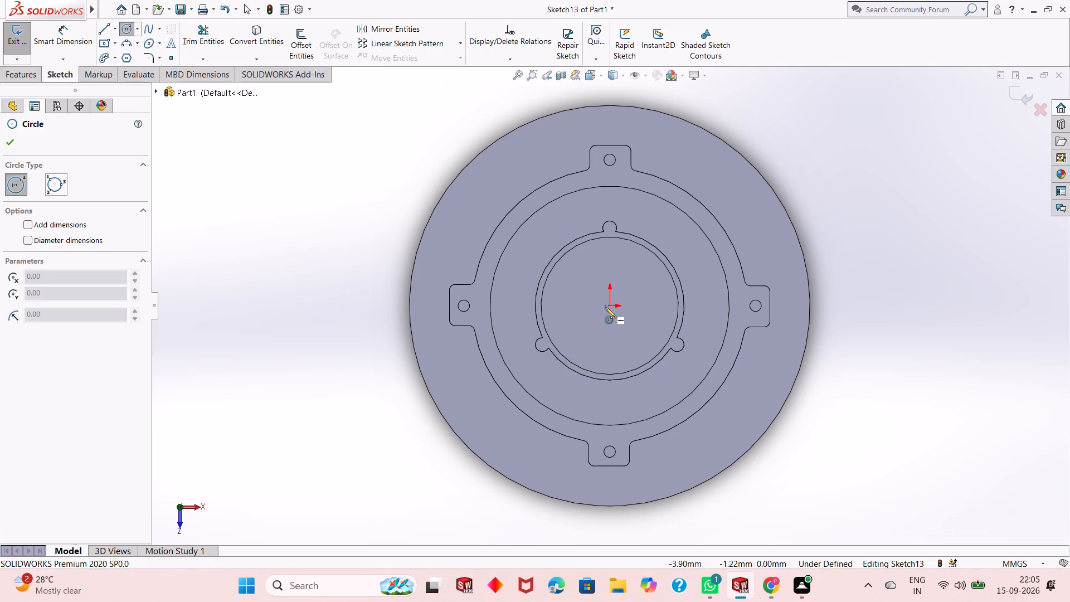
{"action": "left_click", "coordinate": [610, 307]}
{"action": "left_click", "coordinate": [635, 286]}
{"action": "key", "text": "Escape"}
{"action": "key", "text": "Escape"}
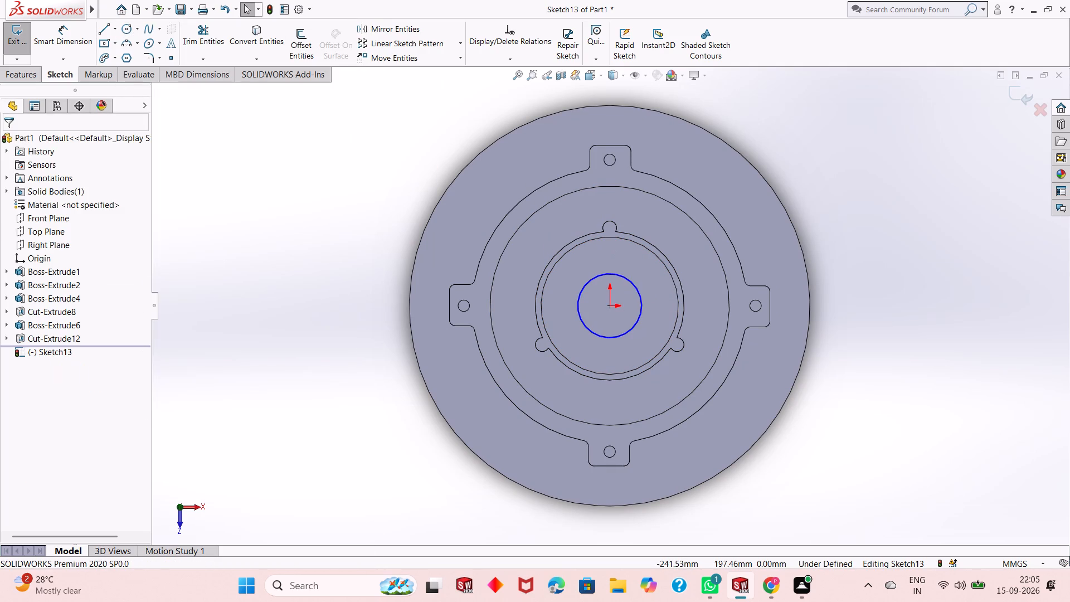
Dimension the new circle's diameter as 66 mm.
{"action": "left_click", "coordinate": [25, 84]}
{"action": "left_click", "coordinate": [25, 75]}
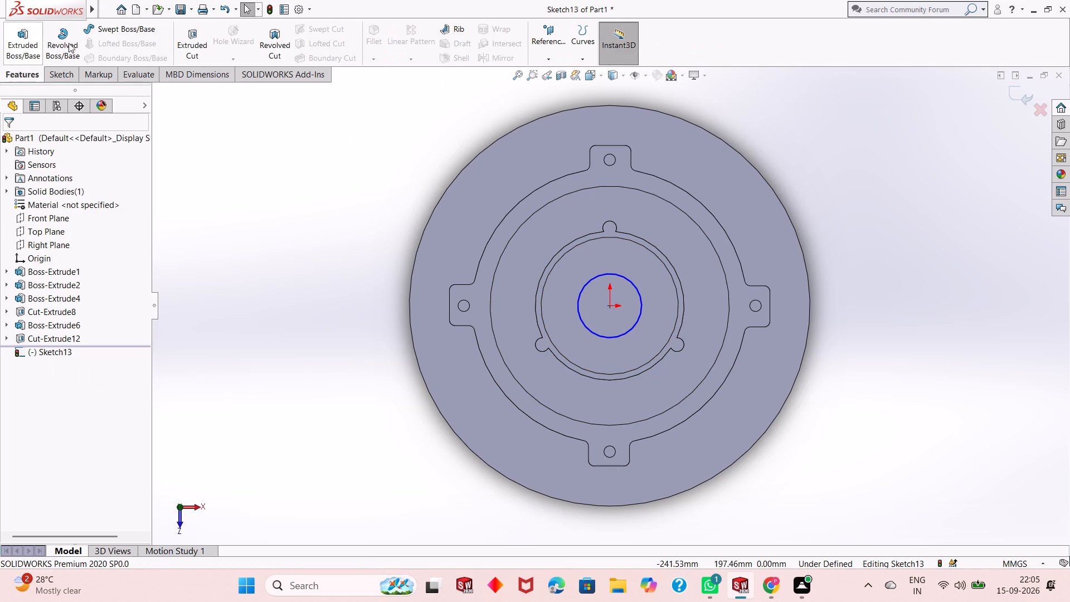
{"action": "left_click", "coordinate": [65, 75]}
{"action": "left_click", "coordinate": [71, 37]}
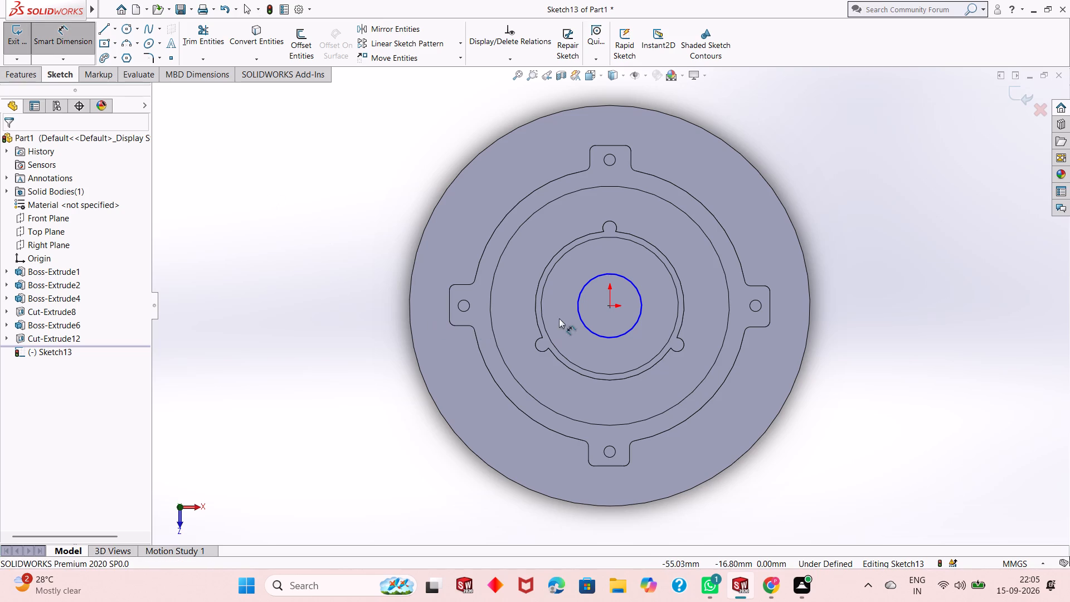
{"action": "left_click", "coordinate": [582, 317]}
{"action": "left_click", "coordinate": [292, 427]}
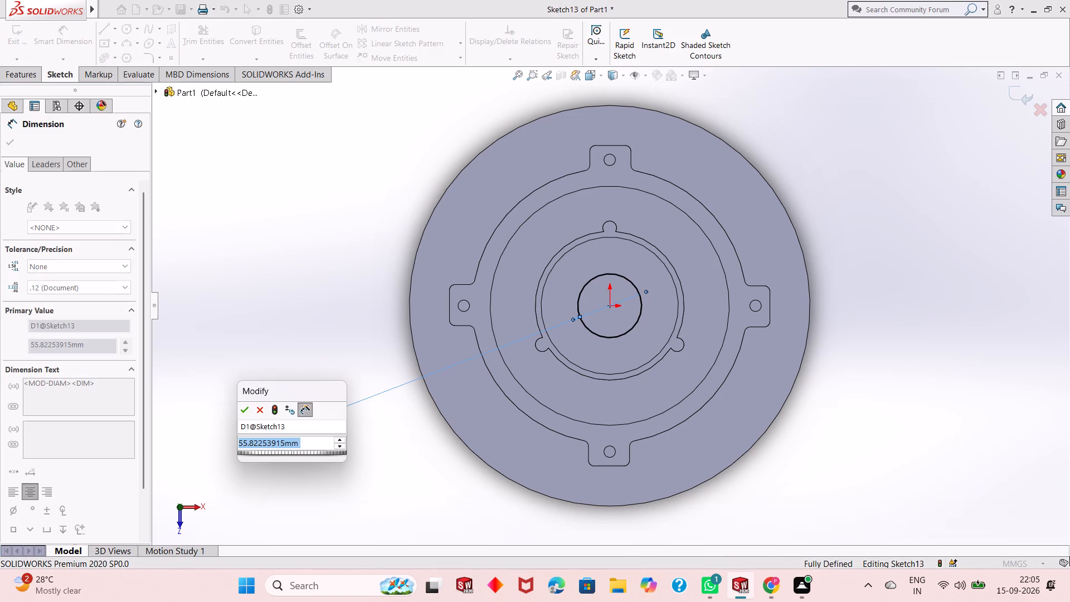
{"action": "type", "text": "66"}
{"action": "key", "text": "Return"}
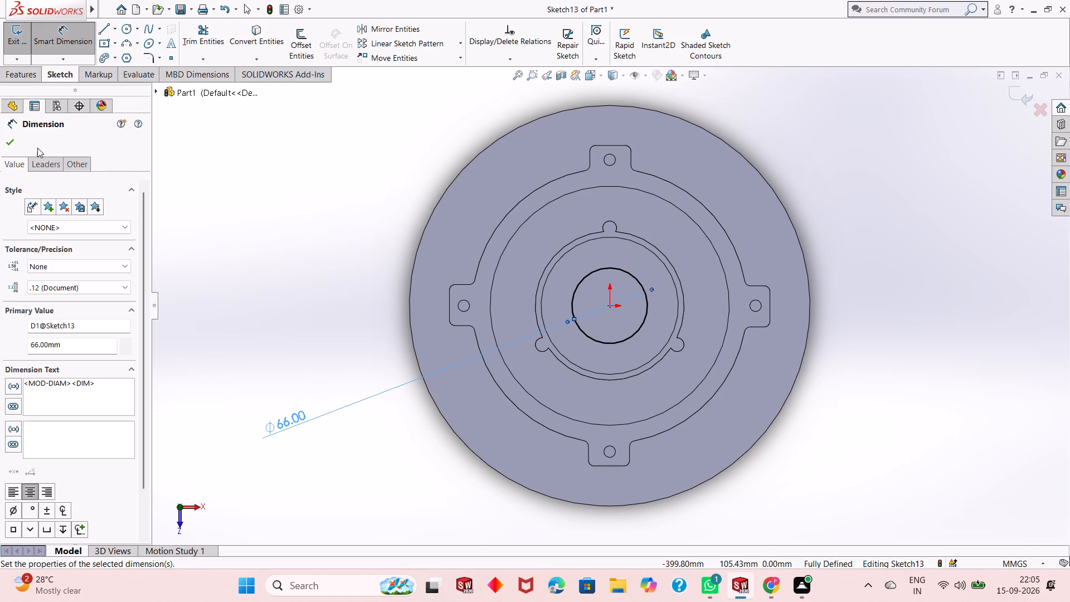
{"action": "left_click", "coordinate": [8, 144]}
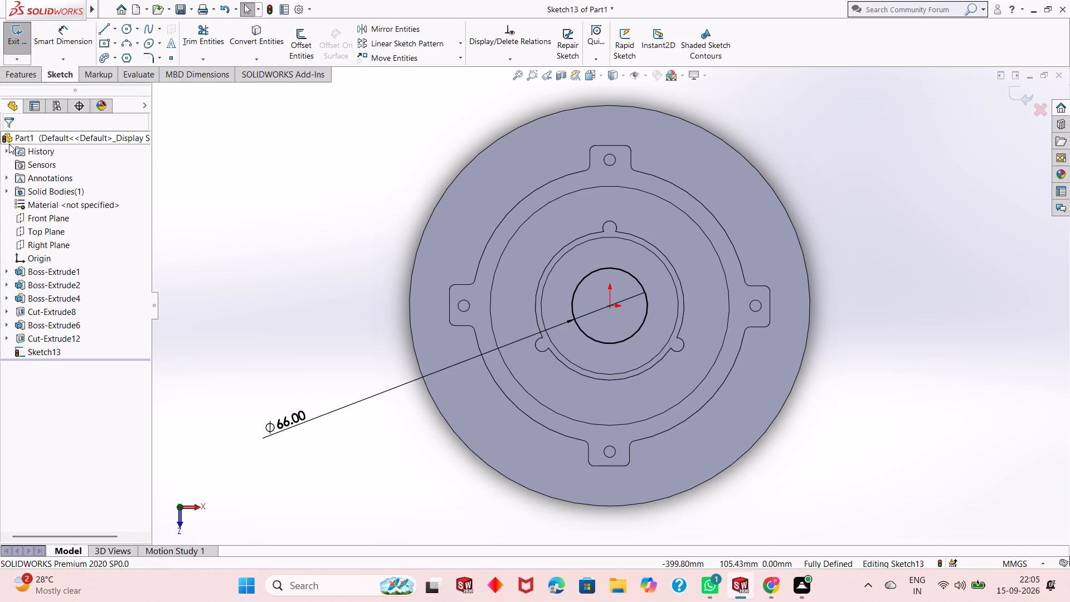
Cut the 66 mm circle 19 mm deep as a blind extruded cut into the floor of the 120 mm pocket.
{"action": "left_click", "coordinate": [24, 75]}
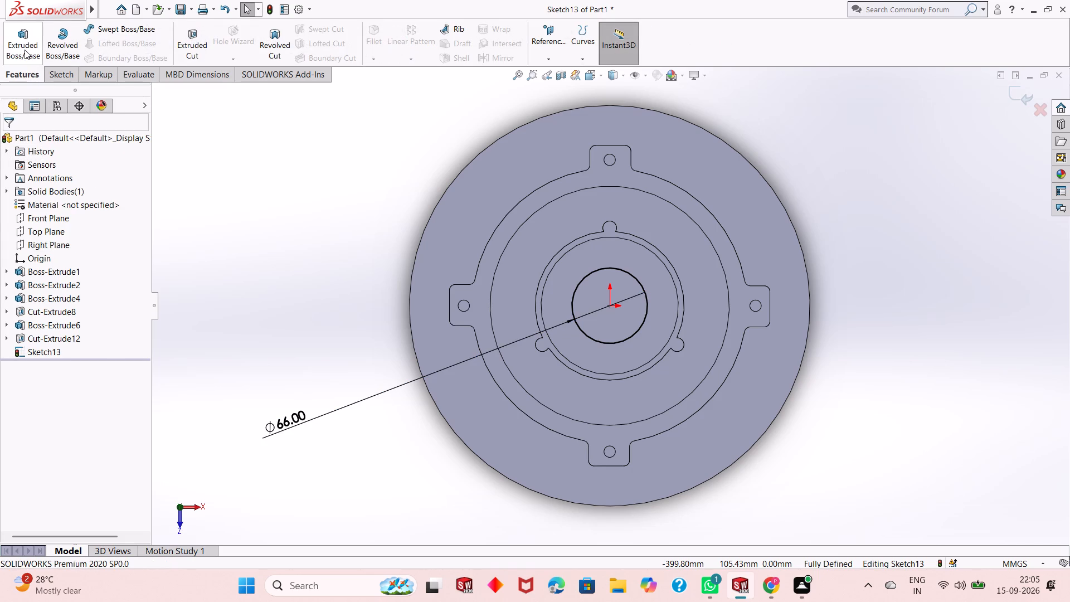
{"action": "left_click", "coordinate": [196, 44]}
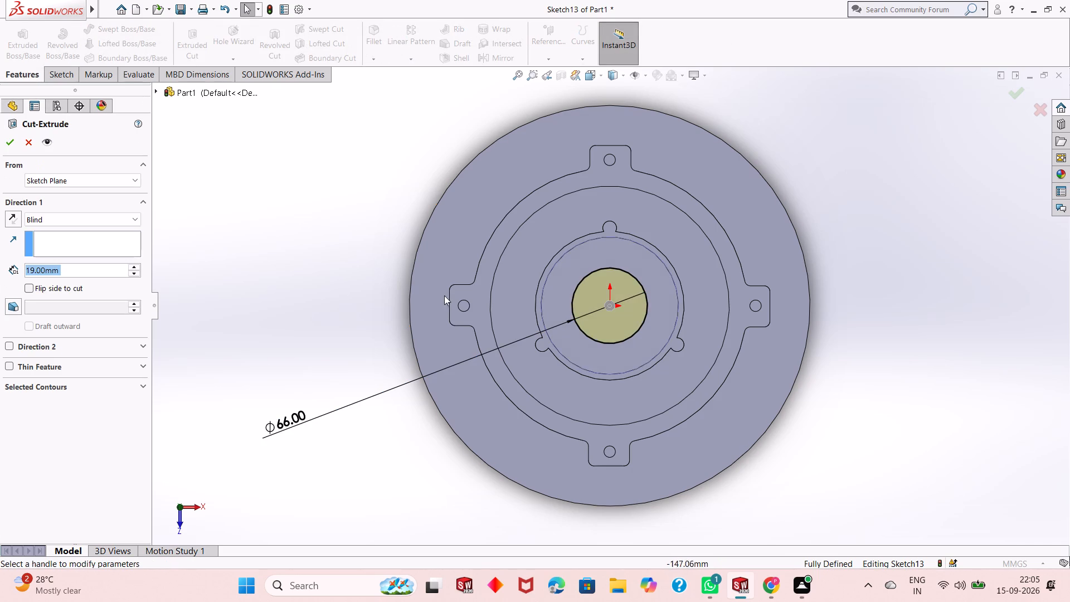
{"action": "middle_click_drag", "start_coordinate": [451, 296], "coordinate": [466, 196]}
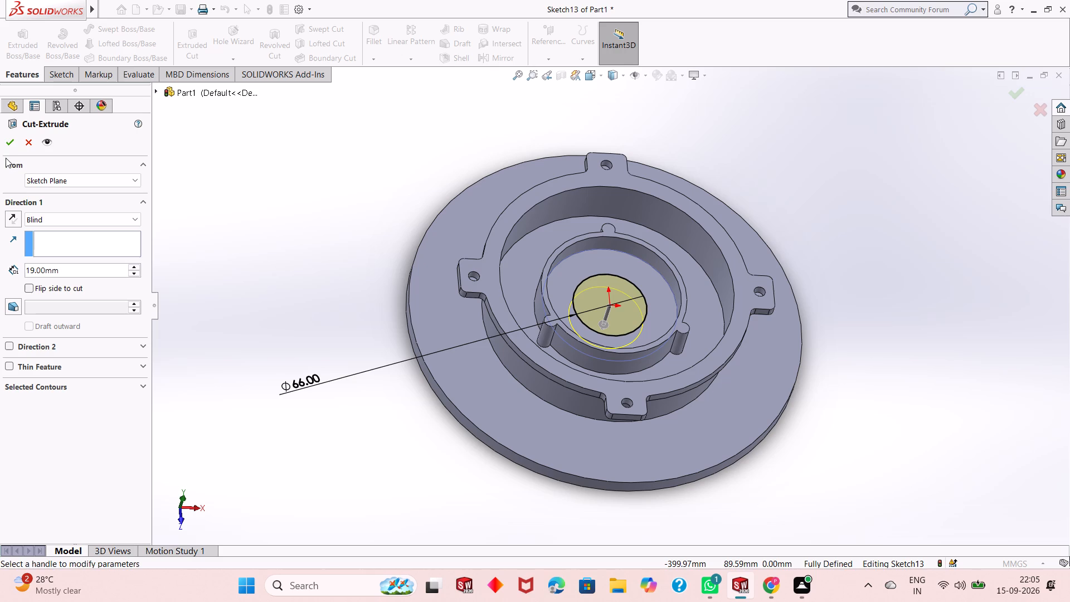
{"action": "left_click", "coordinate": [8, 147]}
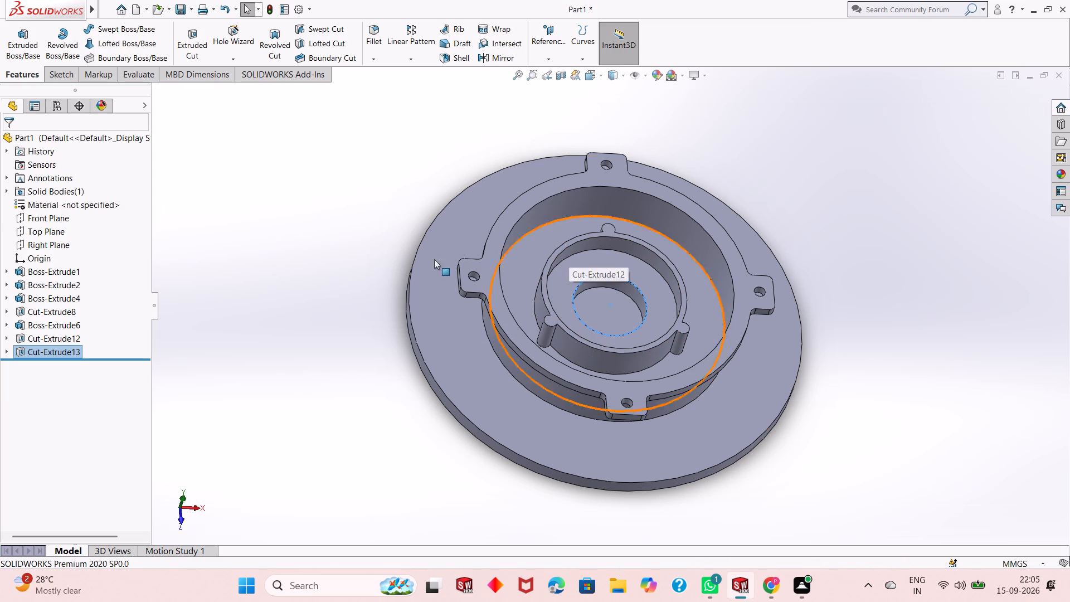
Edit the 66 mm cut and change its end condition to Through All.
{"action": "left_click", "coordinate": [69, 354]}
{"action": "left_click", "coordinate": [75, 322]}
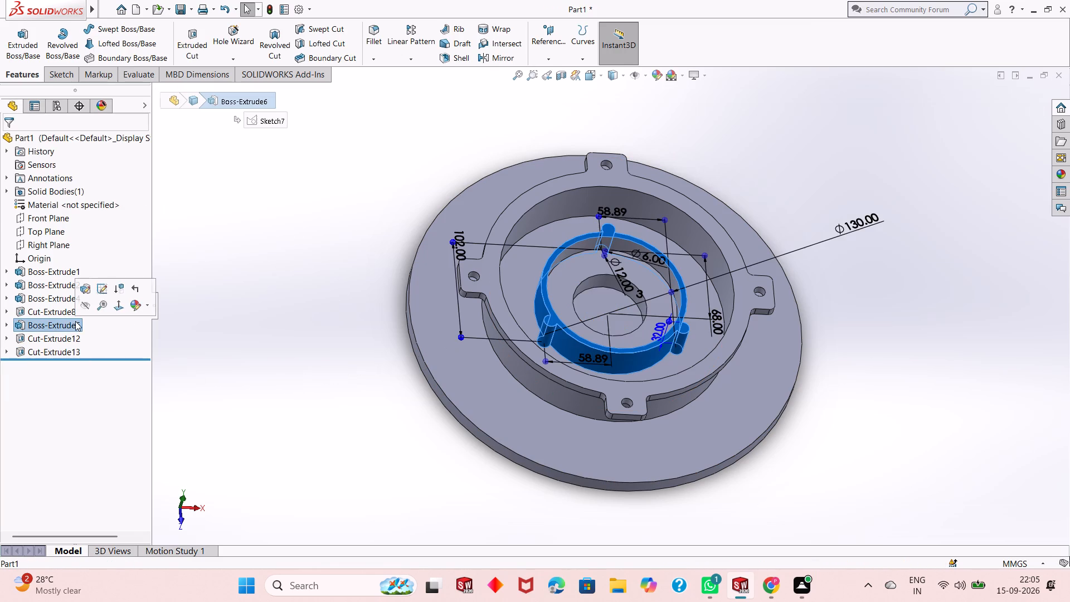
{"action": "key", "text": "Escape"}
{"action": "left_click", "coordinate": [62, 352]}
{"action": "left_click", "coordinate": [72, 317]}
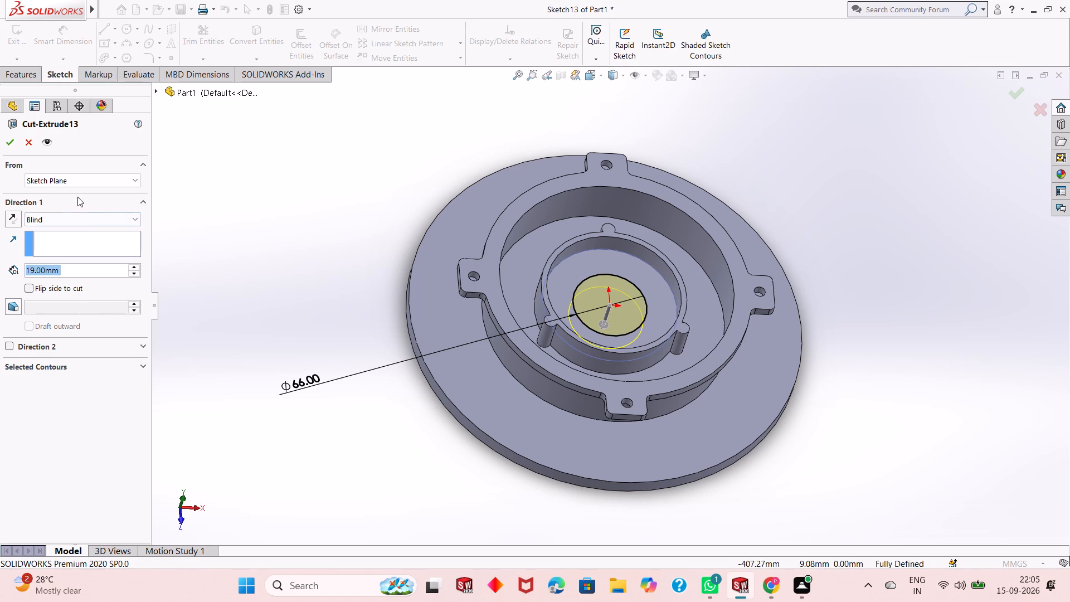
{"action": "left_click", "coordinate": [60, 219]}
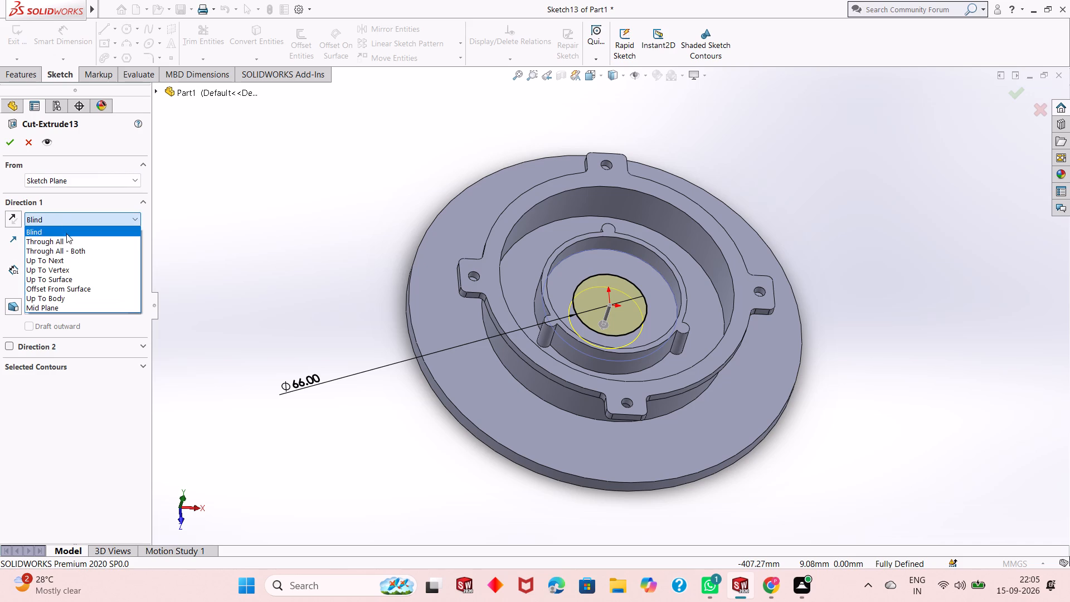
{"action": "left_click", "coordinate": [69, 239]}
{"action": "left_click", "coordinate": [12, 149]}
Start a sketch on the underside of the 350 mm base and draw an origin-centred circle about 154 mm in diameter.
{"action": "middle_click_drag", "start_coordinate": [481, 261], "coordinate": [483, 263]}
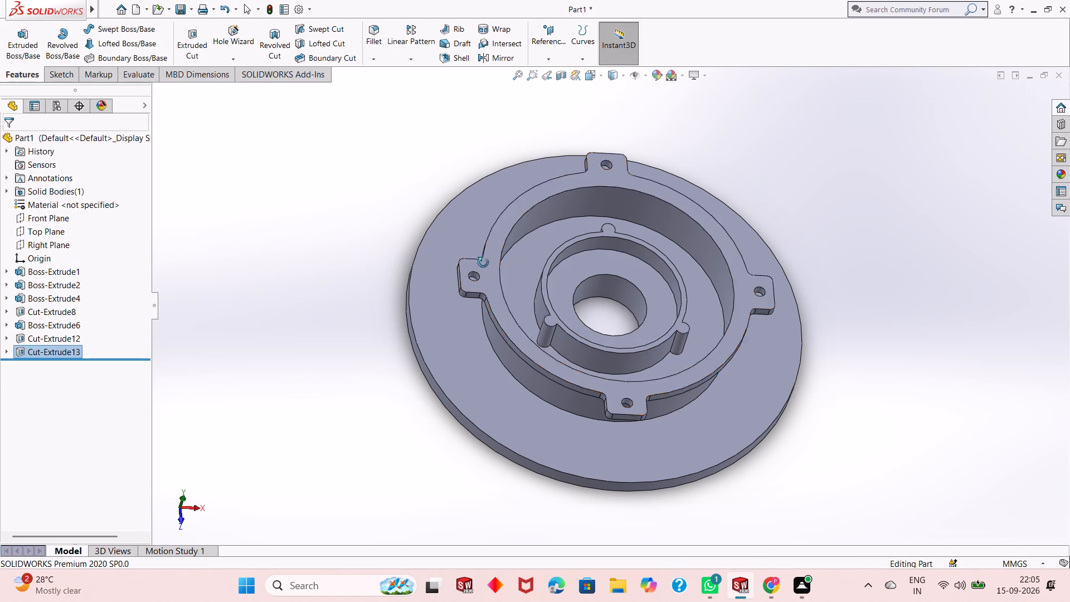
{"action": "middle_click_drag", "start_coordinate": [483, 263], "coordinate": [509, 365]}
{"action": "scroll", "coordinate": [516, 360], "scroll_direction": "down", "scroll_amount": 1}
{"action": "scroll", "coordinate": [515, 358], "scroll_direction": "up", "scroll_amount": 2}
{"action": "scroll", "coordinate": [776, 299], "scroll_direction": "down", "scroll_amount": 3}
{"action": "scroll", "coordinate": [575, 292], "scroll_direction": "up", "scroll_amount": 2}
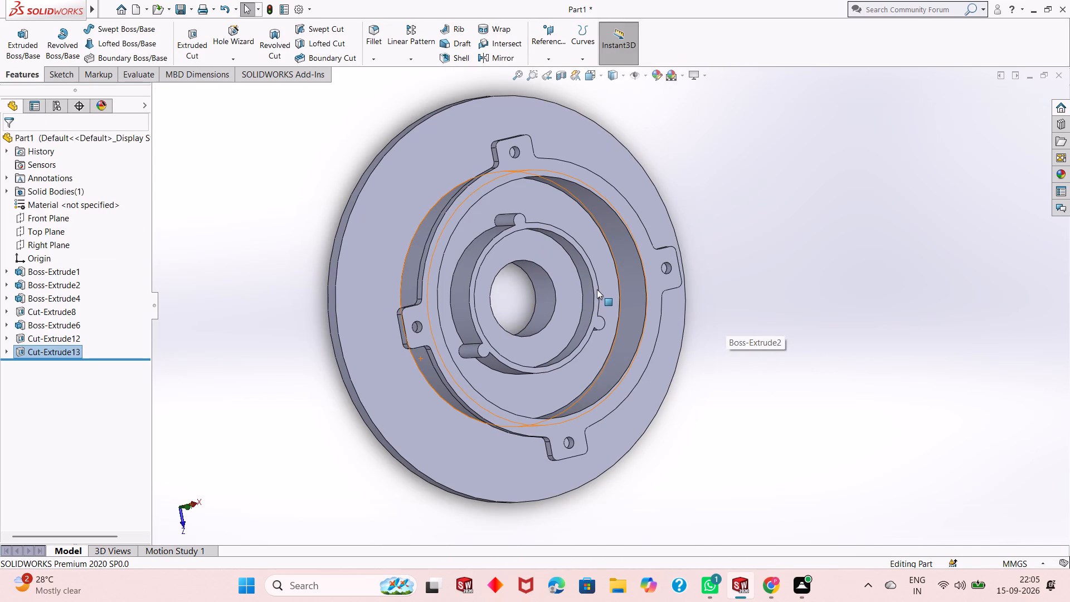
{"action": "middle_click_drag", "start_coordinate": [600, 332], "coordinate": [616, 309]}
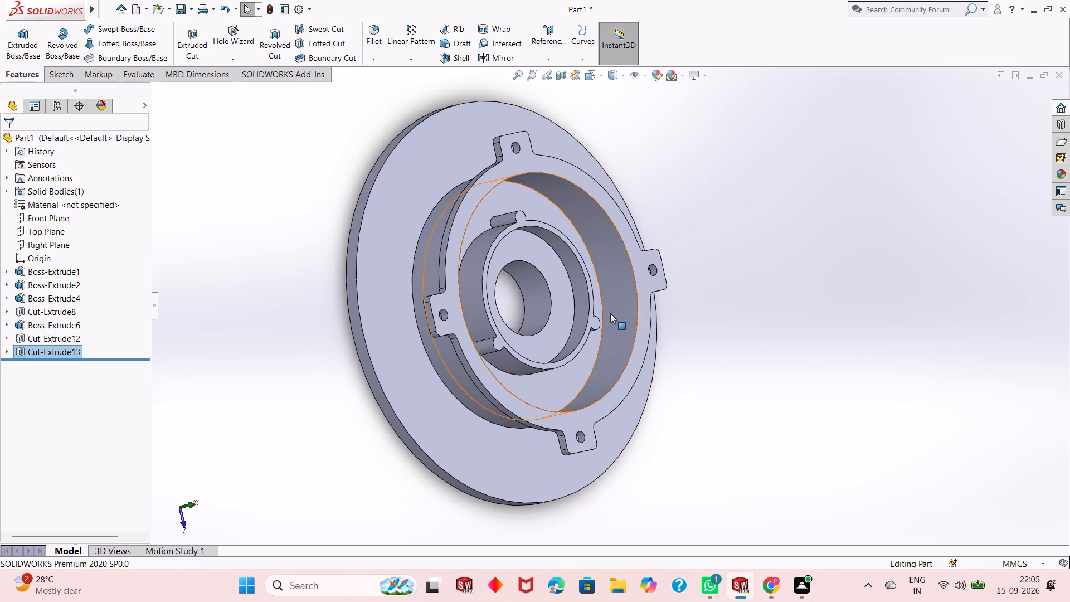
{"action": "middle_click_drag", "start_coordinate": [568, 316], "coordinate": [739, 289]}
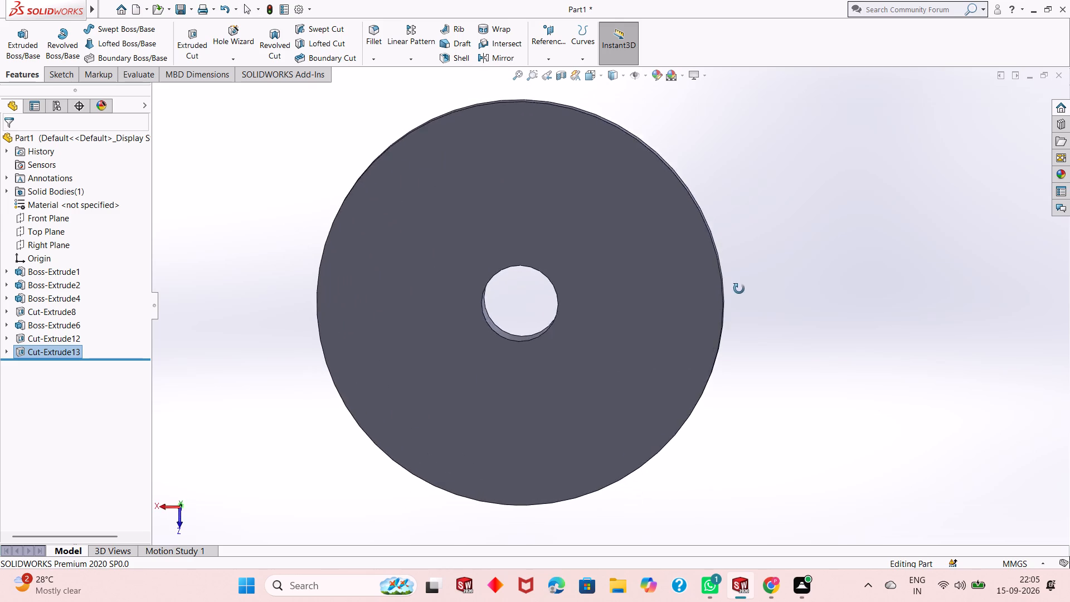
{"action": "middle_click_drag", "start_coordinate": [739, 289], "coordinate": [759, 284]}
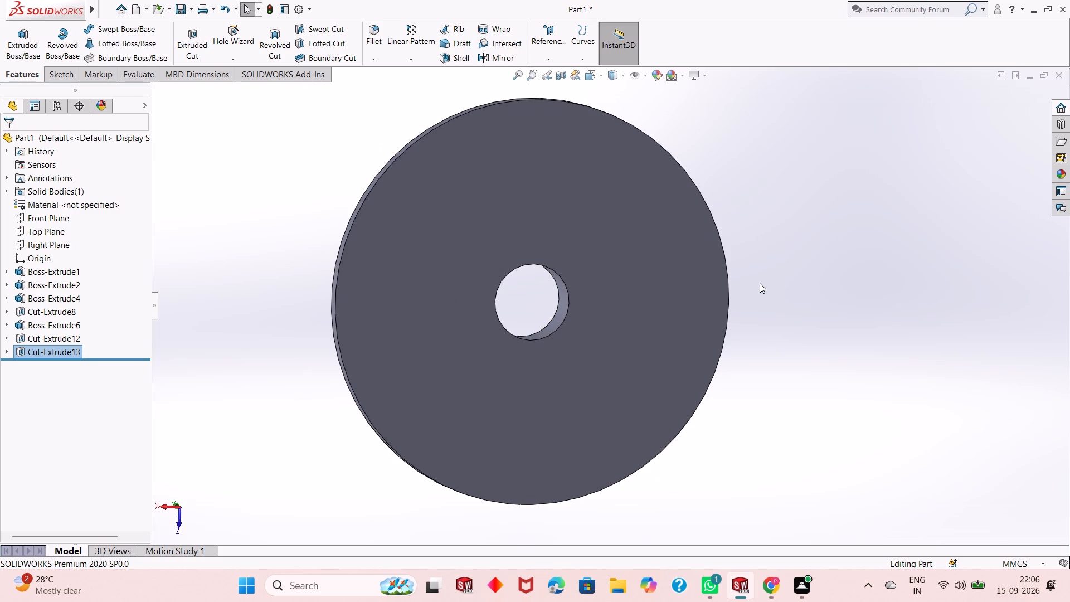
{"action": "left_click", "coordinate": [604, 275]}
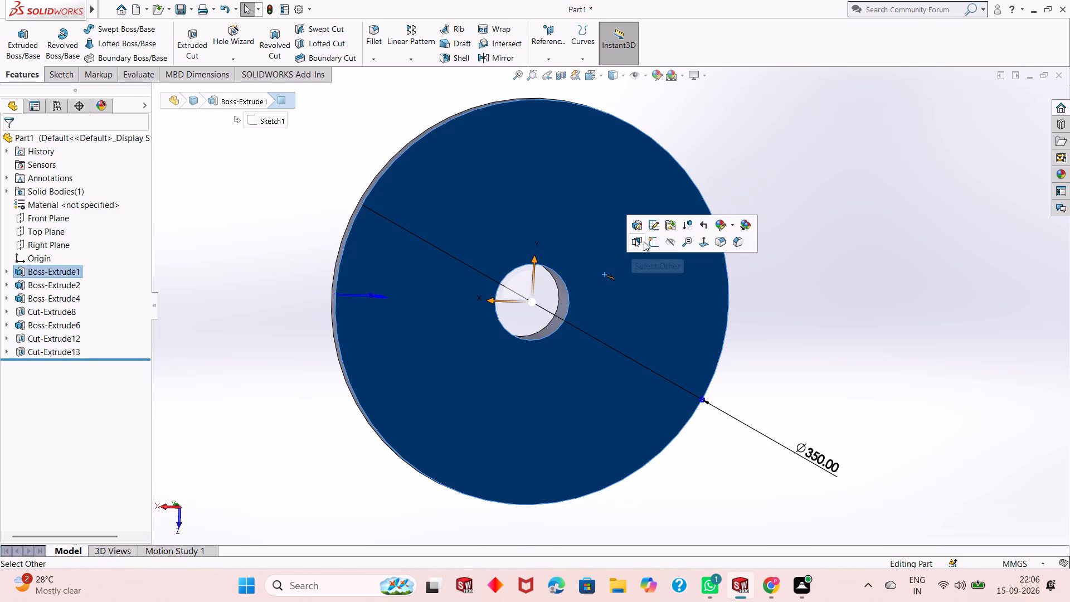
{"action": "left_click", "coordinate": [656, 236]}
{"action": "key", "text": "ctrl+8"}
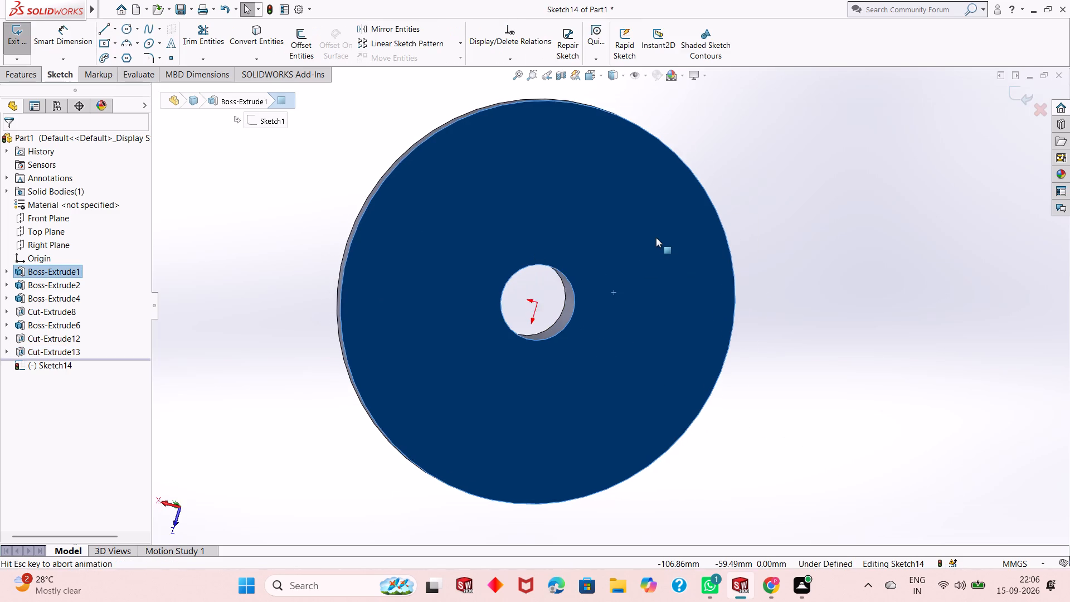
{"action": "key", "text": "Escape"}
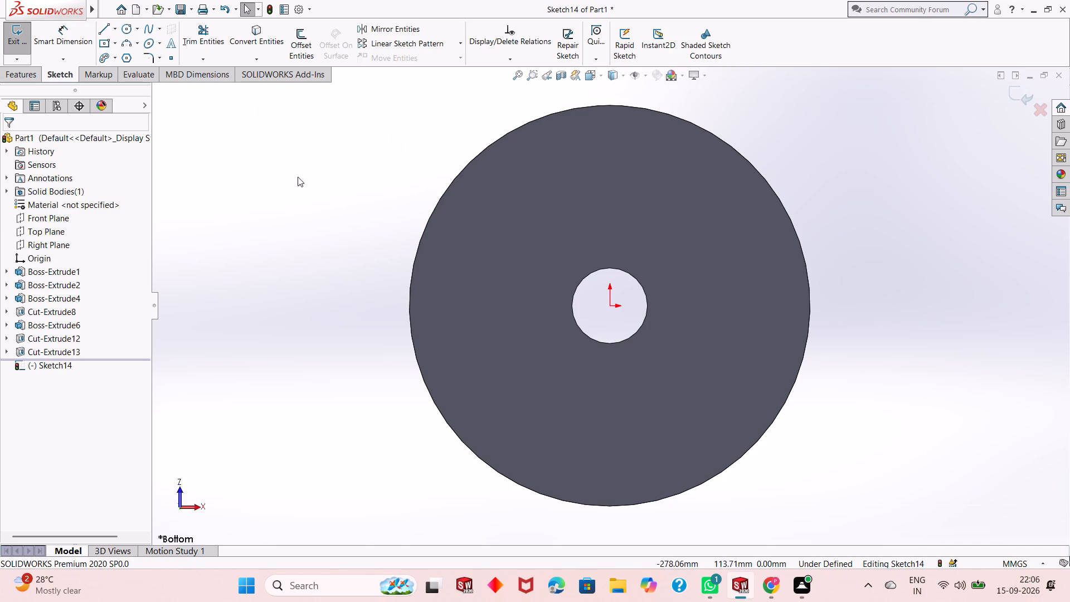
{"action": "left_click", "coordinate": [126, 28]}
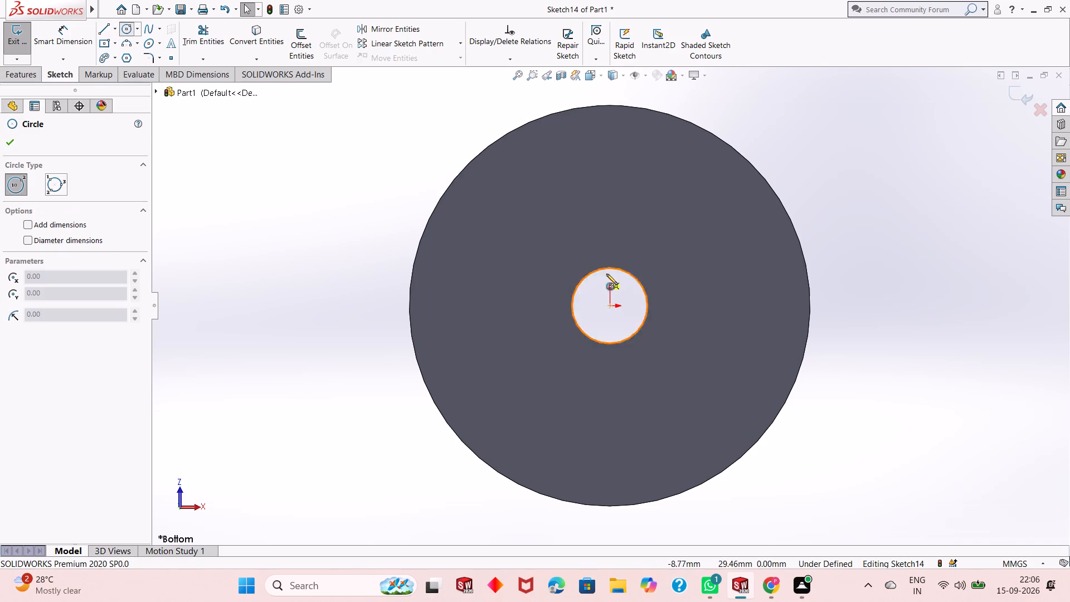
{"action": "left_click", "coordinate": [612, 305]}
{"action": "left_click", "coordinate": [670, 241]}
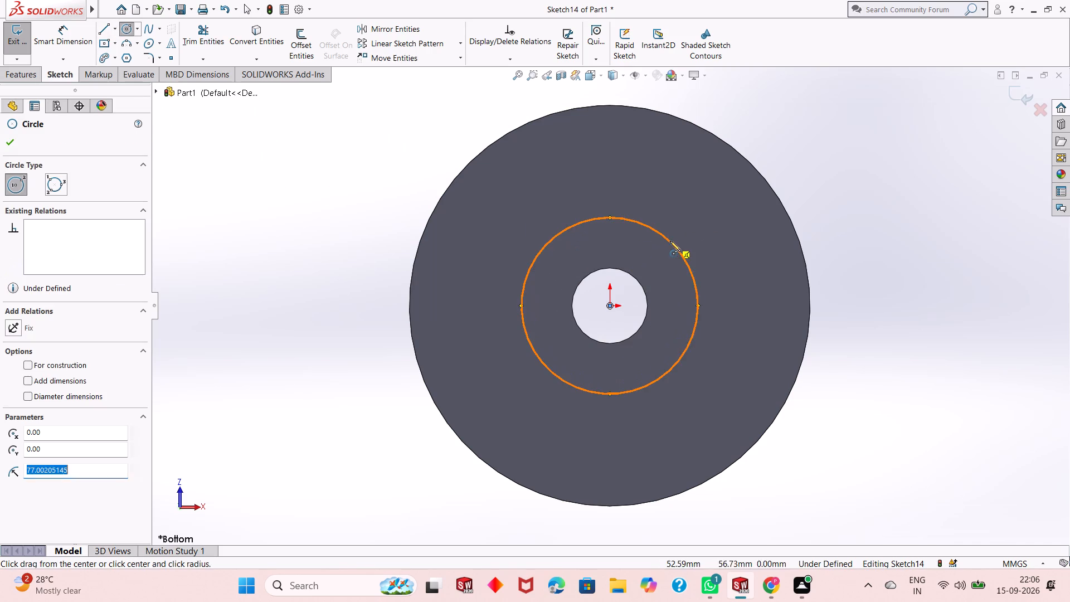
{"action": "right_click", "coordinate": [670, 241]}
{"action": "left_click", "coordinate": [692, 250]}
Dimension the underside circle's diameter as 220 mm.
{"action": "left_click", "coordinate": [64, 35]}
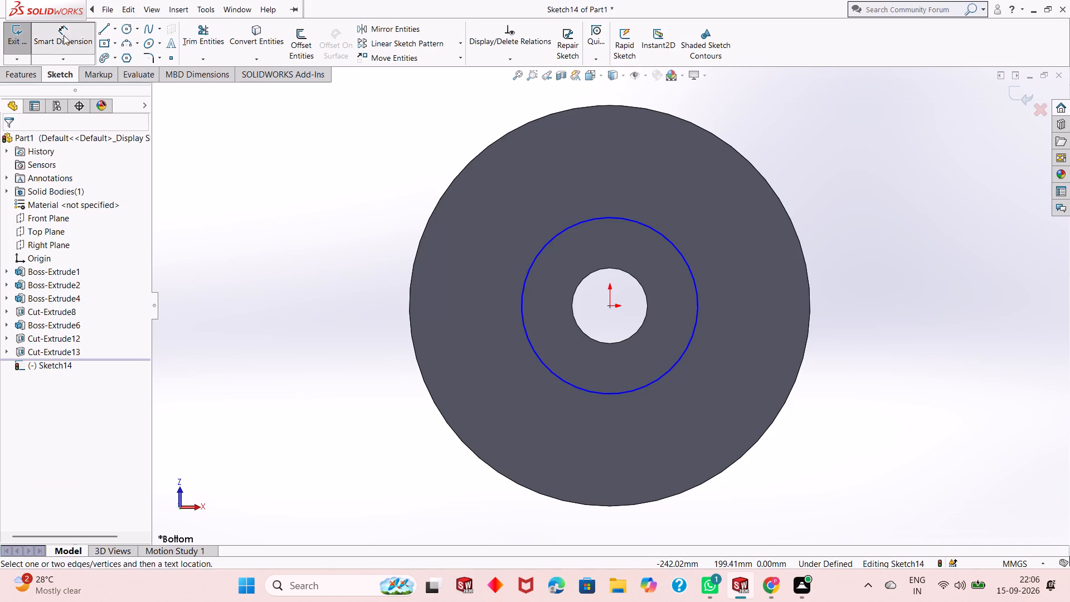
{"action": "left_click", "coordinate": [532, 349]}
{"action": "left_click", "coordinate": [221, 374]}
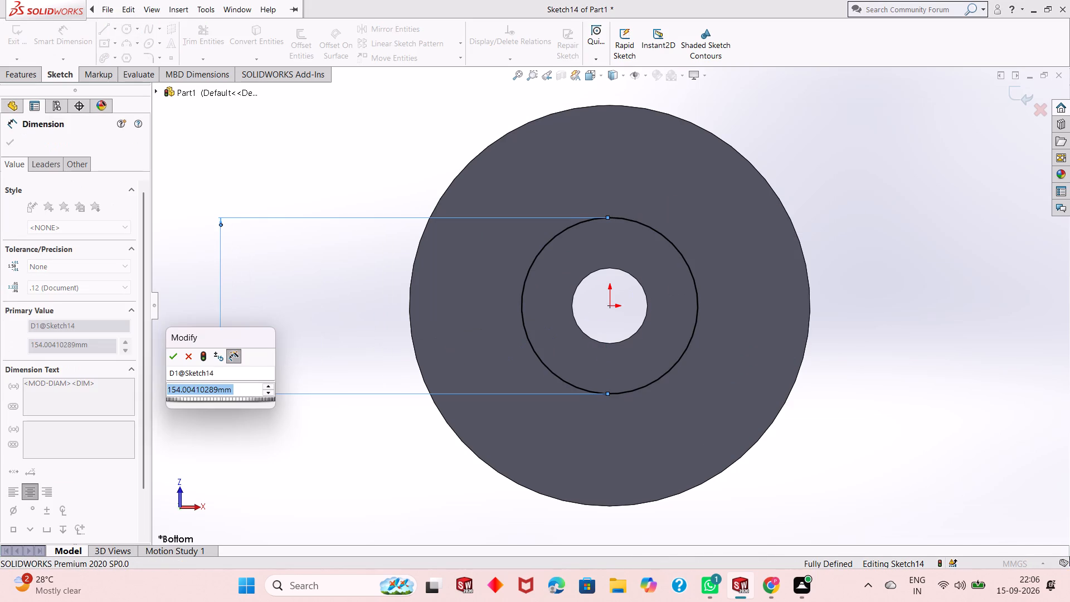
{"action": "type", "text": "220"}
{"action": "key", "text": "Return"}
{"action": "key", "text": "period"}
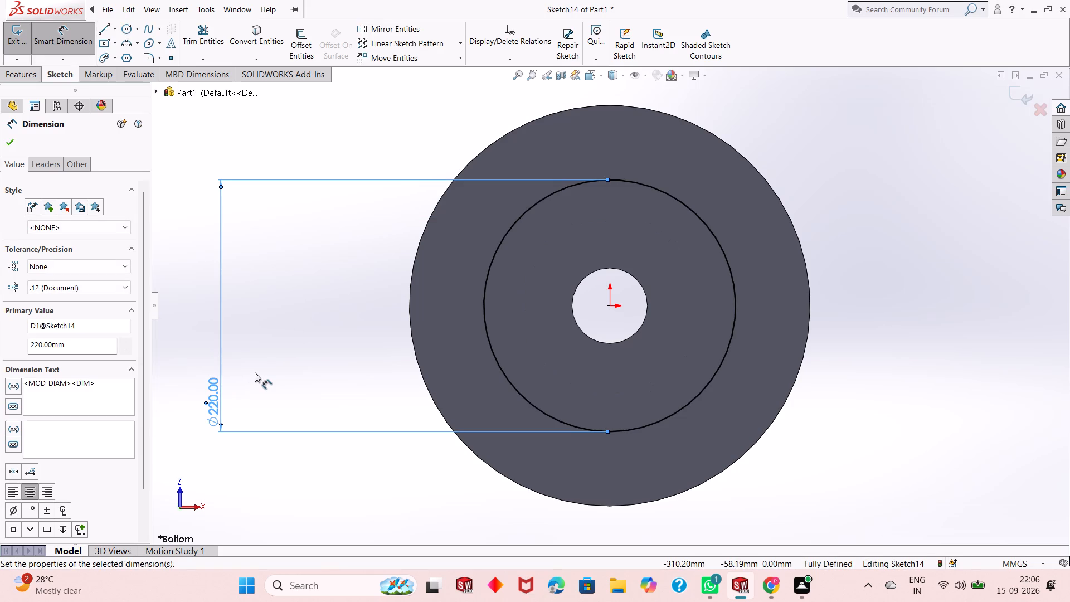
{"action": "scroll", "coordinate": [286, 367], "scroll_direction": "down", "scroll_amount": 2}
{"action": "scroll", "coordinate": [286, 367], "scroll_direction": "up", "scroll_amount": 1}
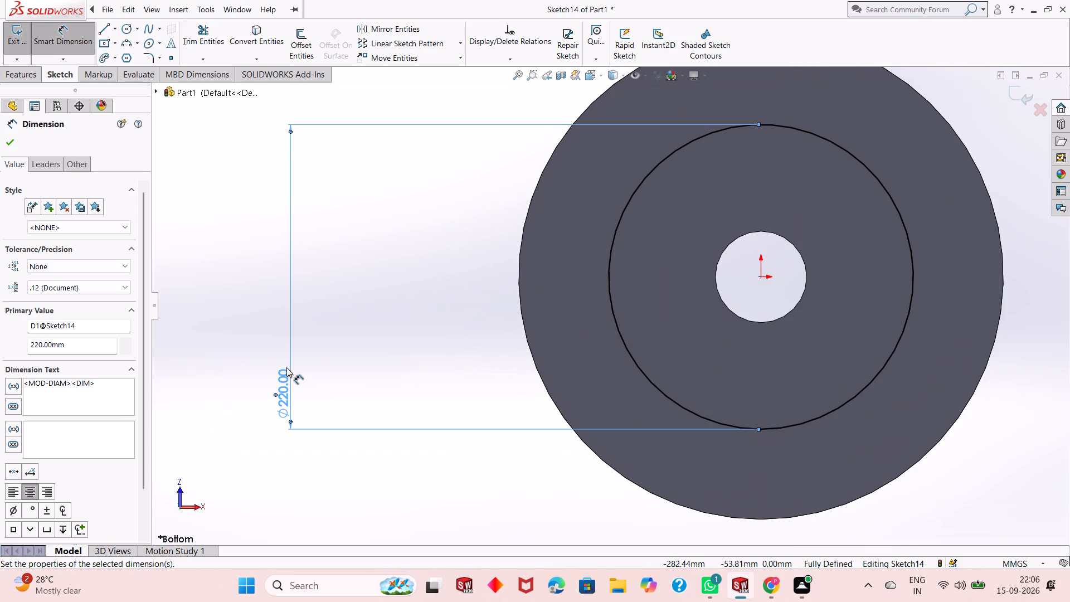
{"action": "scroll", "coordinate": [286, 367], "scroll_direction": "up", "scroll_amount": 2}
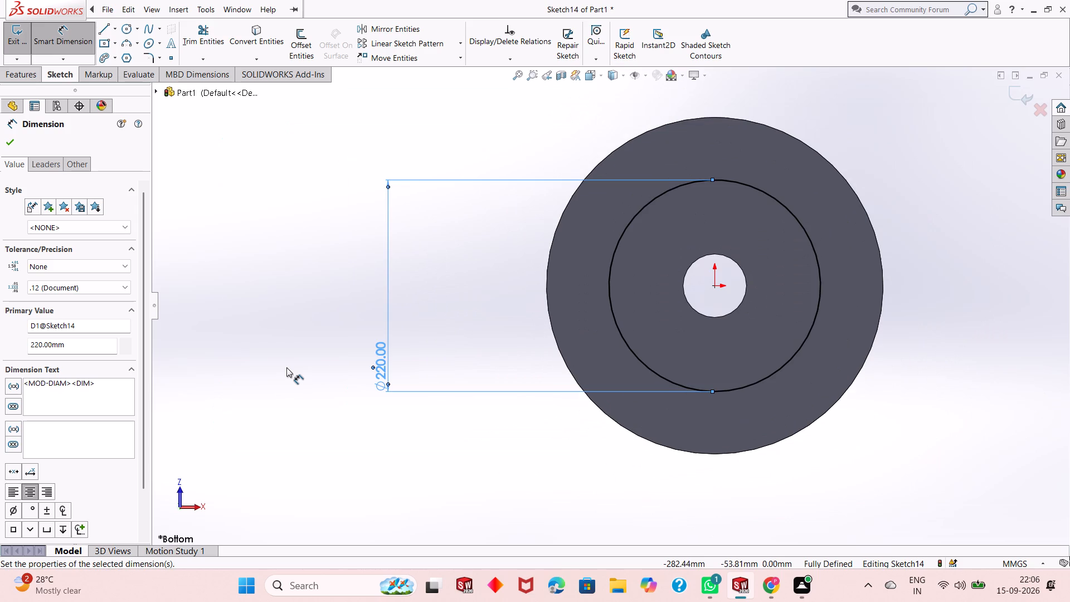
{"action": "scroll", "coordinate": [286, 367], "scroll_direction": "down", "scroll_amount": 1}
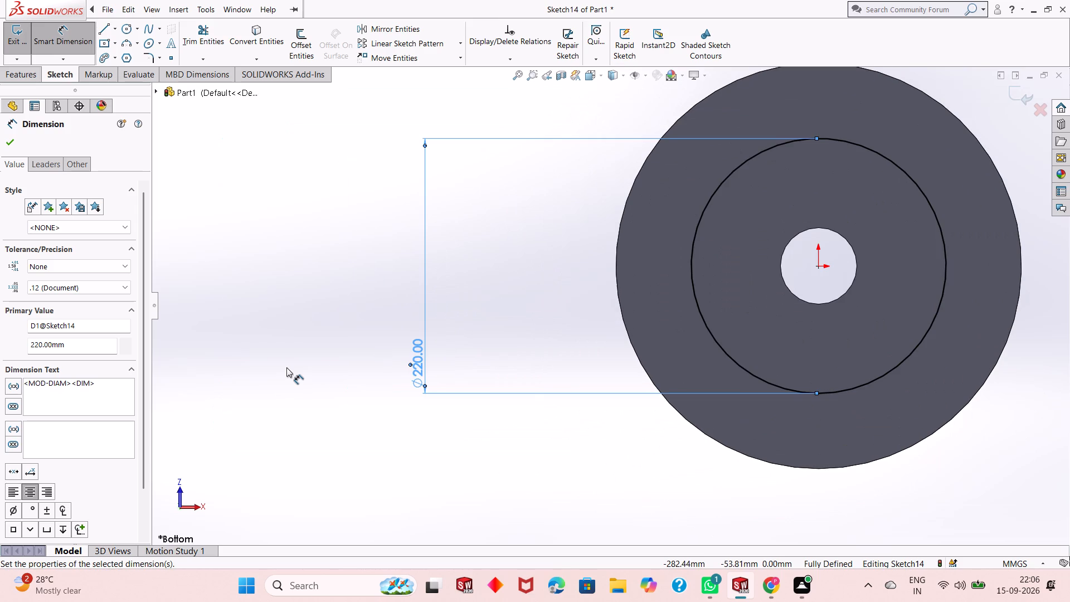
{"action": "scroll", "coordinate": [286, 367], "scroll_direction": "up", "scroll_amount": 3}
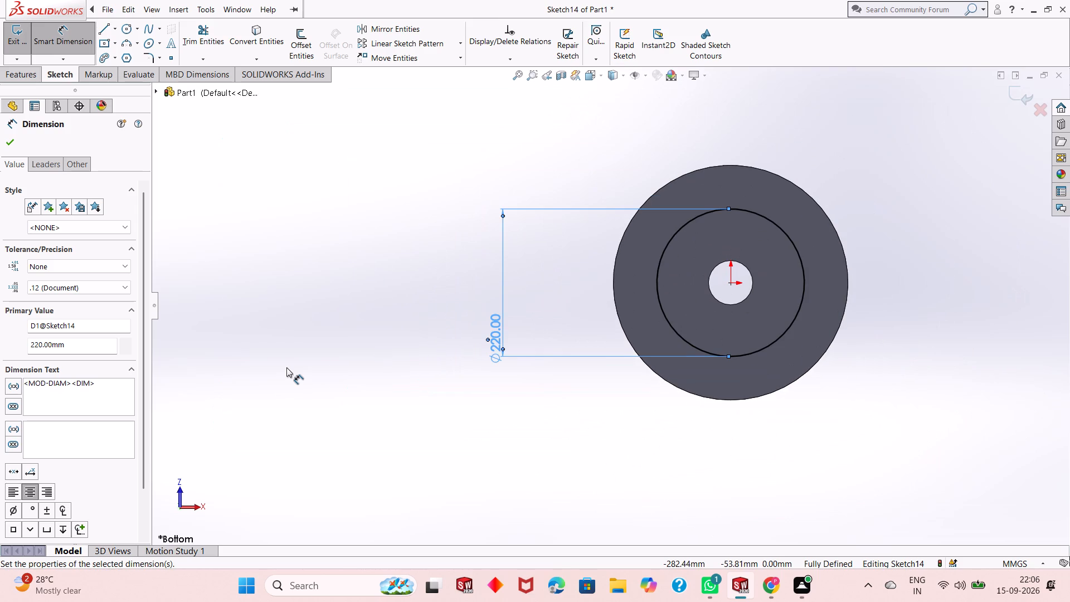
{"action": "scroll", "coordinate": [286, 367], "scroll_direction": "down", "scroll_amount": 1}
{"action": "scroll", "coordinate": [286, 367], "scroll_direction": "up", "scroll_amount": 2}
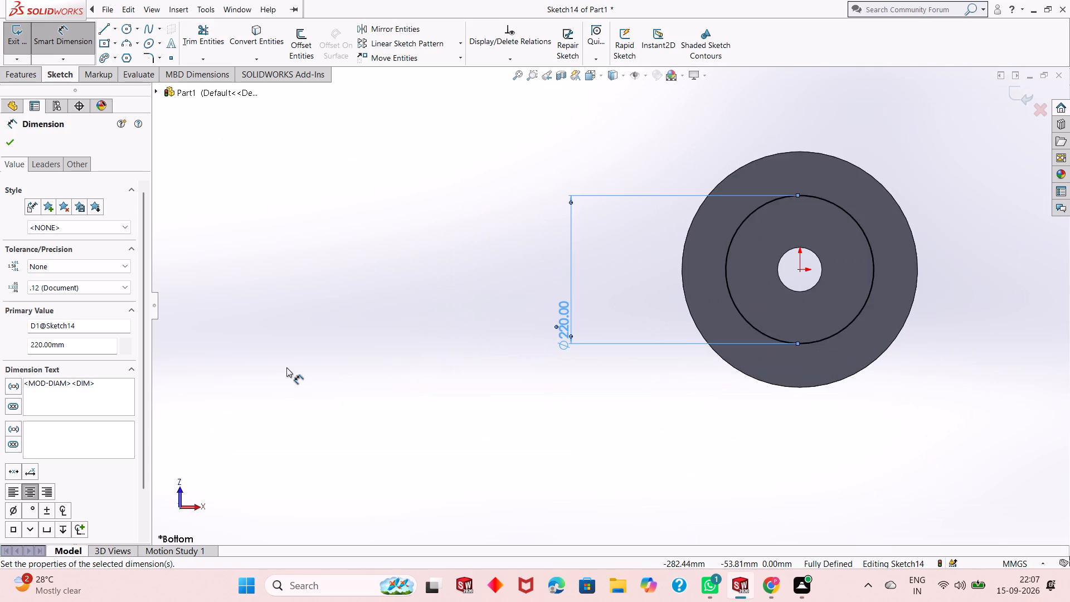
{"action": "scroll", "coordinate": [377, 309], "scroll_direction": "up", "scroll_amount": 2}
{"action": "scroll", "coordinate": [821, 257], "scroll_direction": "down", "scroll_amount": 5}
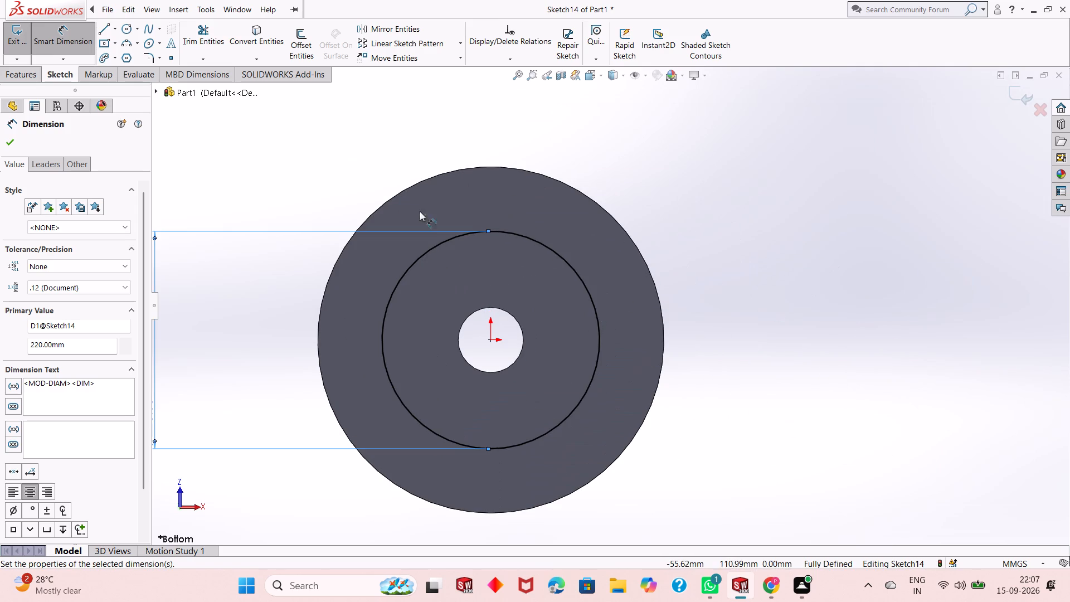
Extrude the 220 mm circle 13 mm outward from the base's underside as a blind boss merged with the body.
{"action": "left_click", "coordinate": [29, 73]}
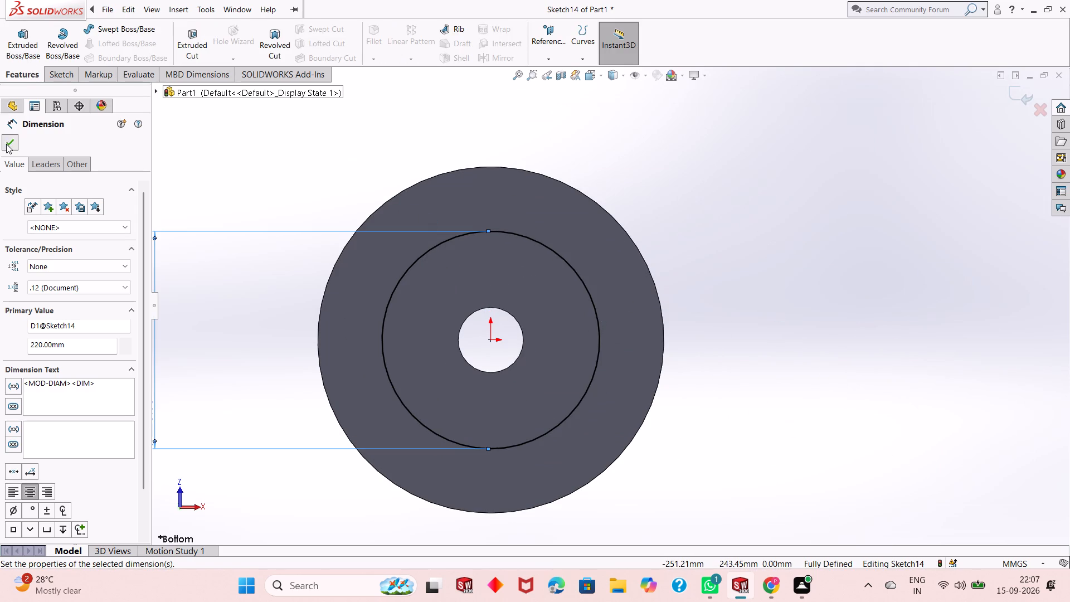
{"action": "left_click", "coordinate": [6, 143]}
{"action": "left_click", "coordinate": [18, 56]}
{"action": "middle_click_drag", "start_coordinate": [598, 326], "coordinate": [551, 353]}
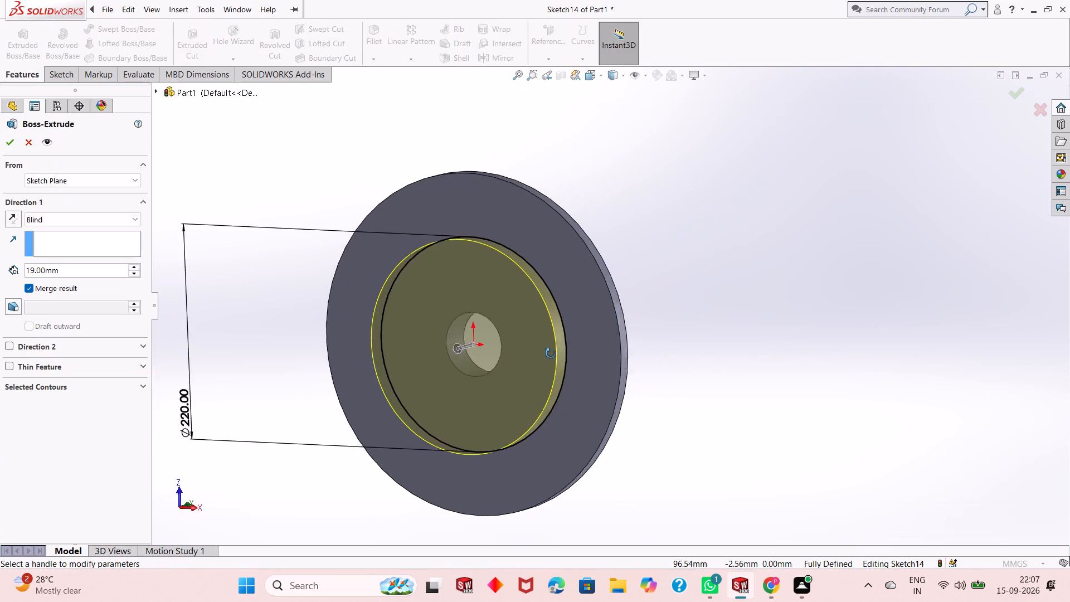
{"action": "middle_click_drag", "start_coordinate": [551, 353], "coordinate": [542, 358]}
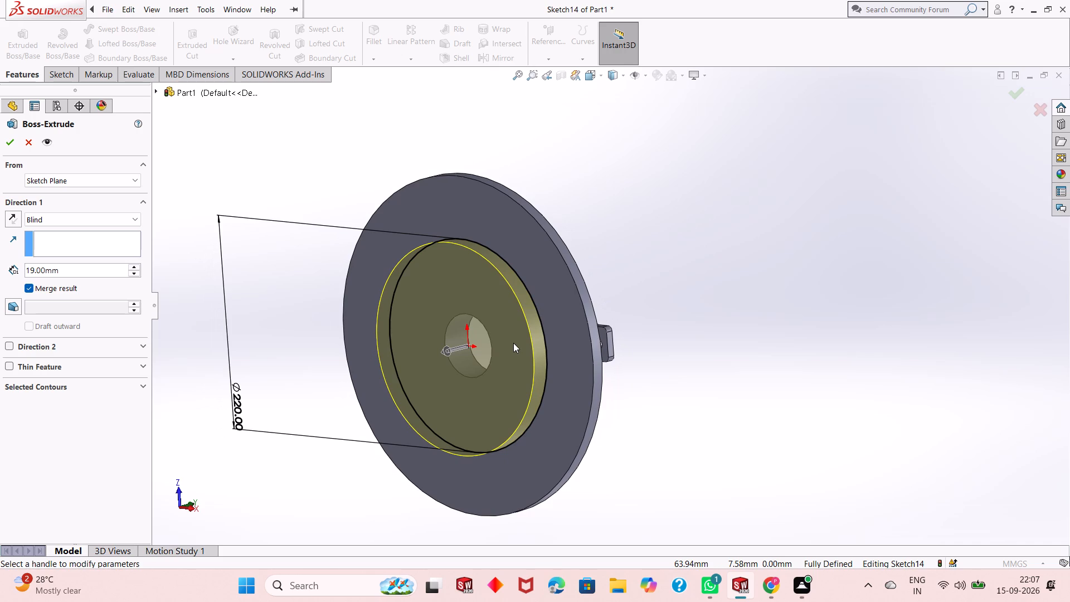
{"action": "scroll", "coordinate": [513, 343], "scroll_direction": "down", "scroll_amount": 2}
{"action": "scroll", "coordinate": [513, 342], "scroll_direction": "up", "scroll_amount": 1}
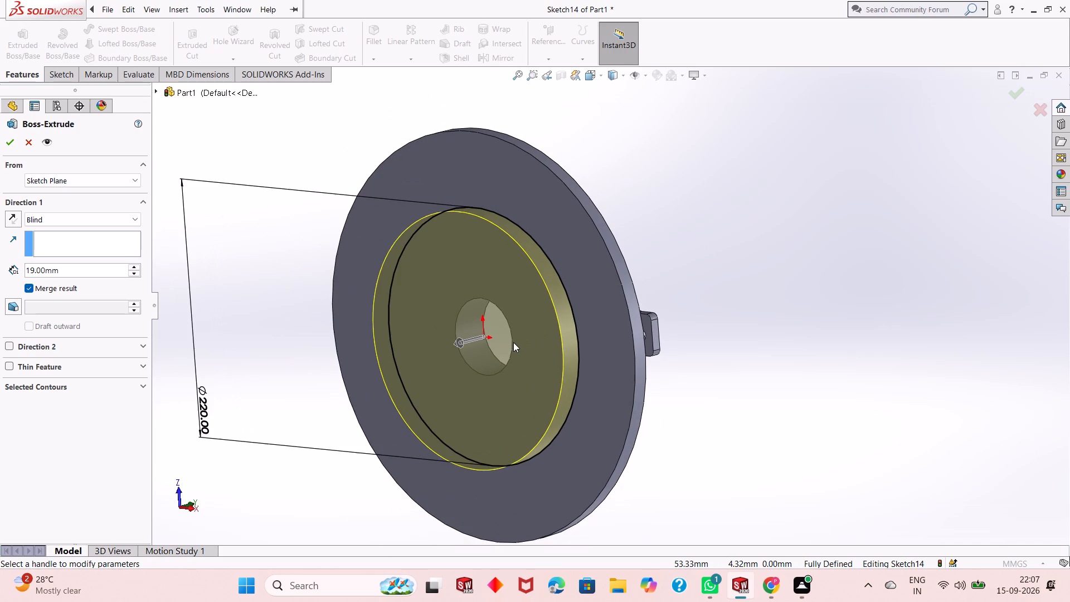
{"action": "scroll", "coordinate": [513, 342], "scroll_direction": "up", "scroll_amount": 1}
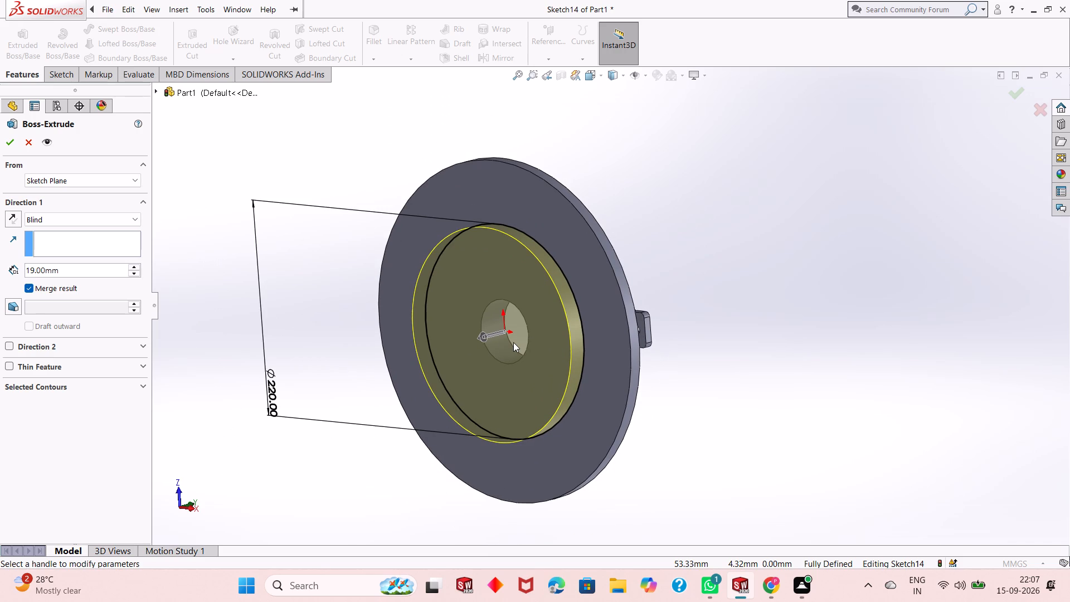
{"action": "type", "text": "13"}
{"action": "key", "text": "Return"}
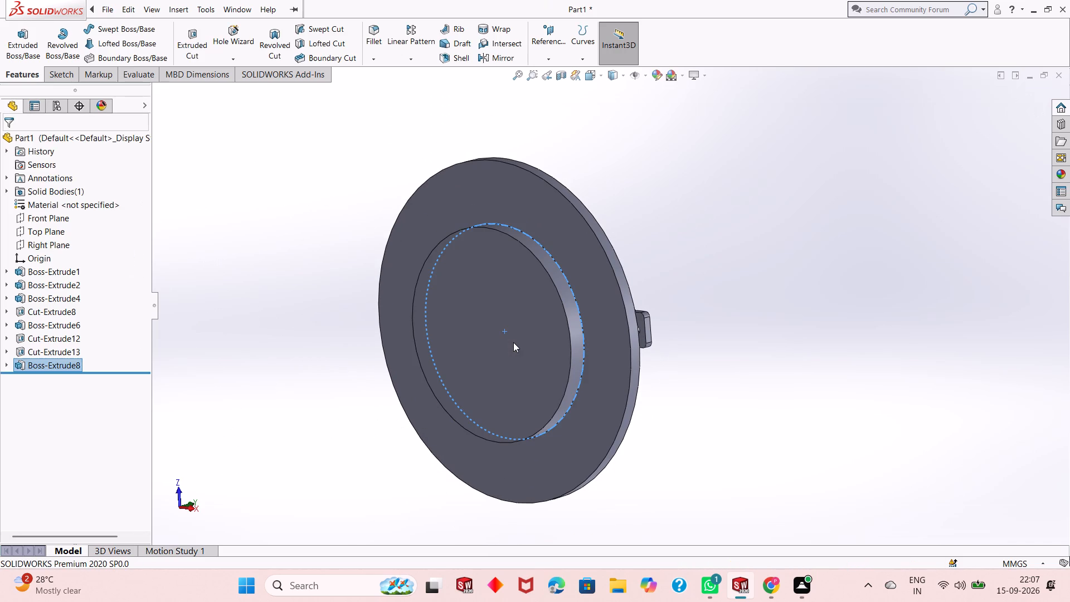
Start a sketch on the 220 mm boss's outer face and draw an origin-centred circle about 110 mm in diameter.
{"action": "left_click", "coordinate": [538, 373]}
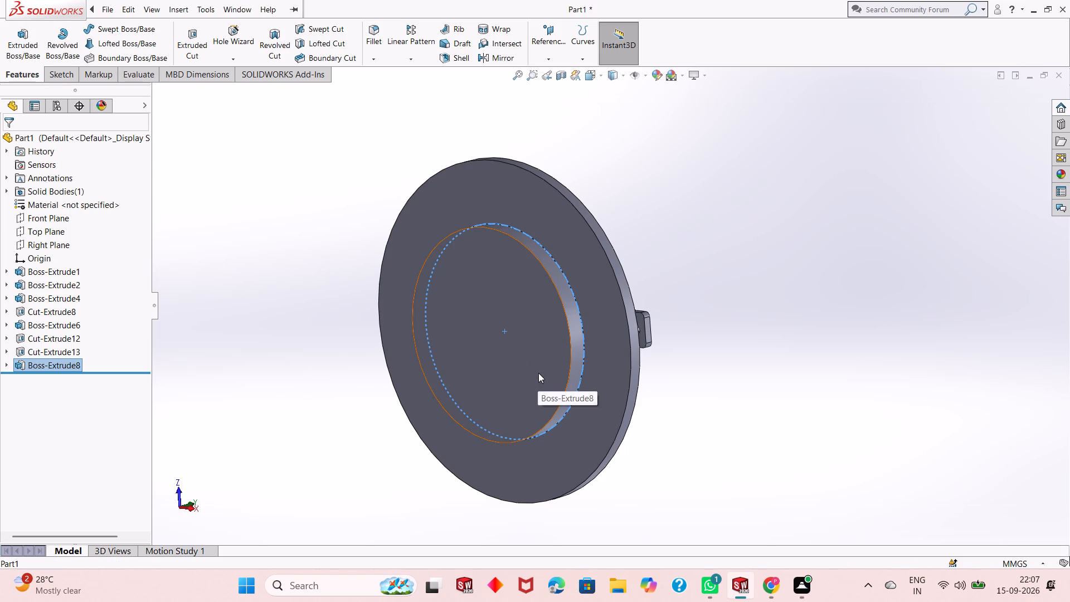
{"action": "left_click", "coordinate": [583, 341]}
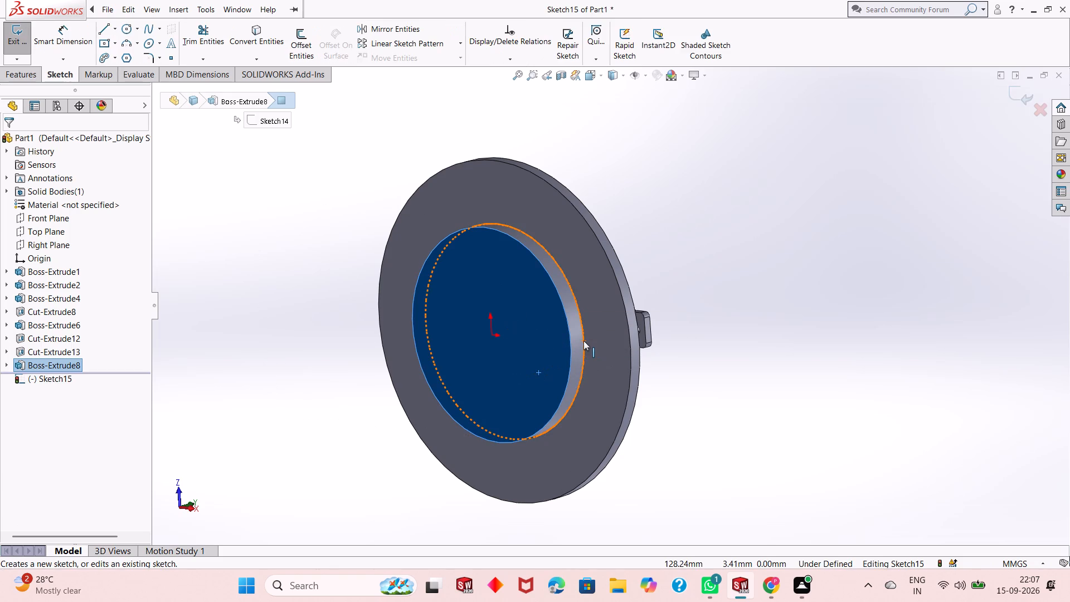
{"action": "key", "text": "ctrl+8"}
{"action": "key", "text": "space"}
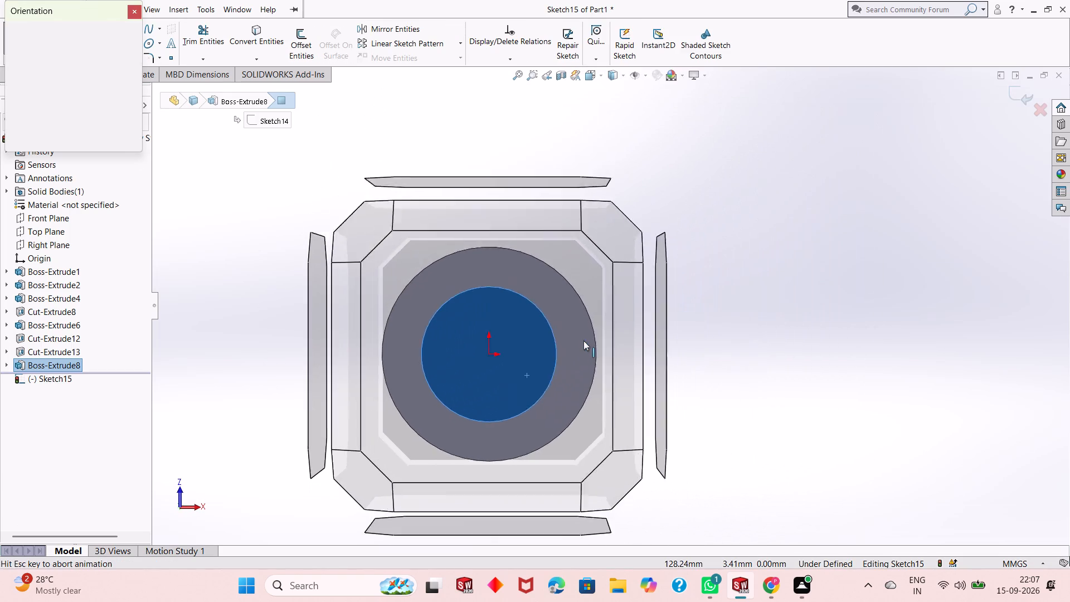
{"action": "key", "text": "Escape"}
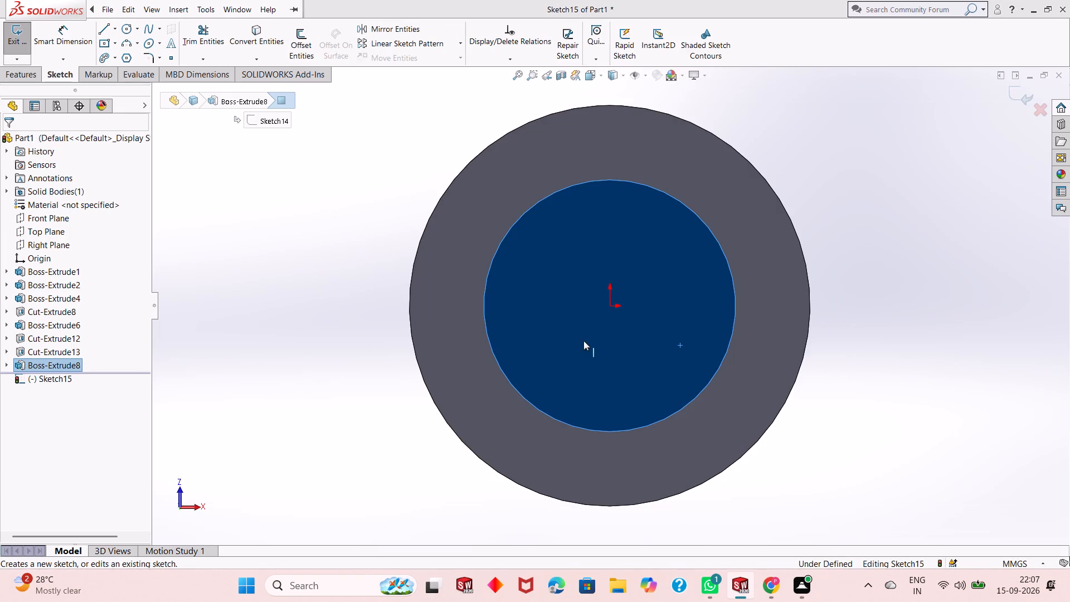
{"action": "key", "text": "c"}
{"action": "key", "text": "Escape"}
{"action": "key", "text": "Escape"}
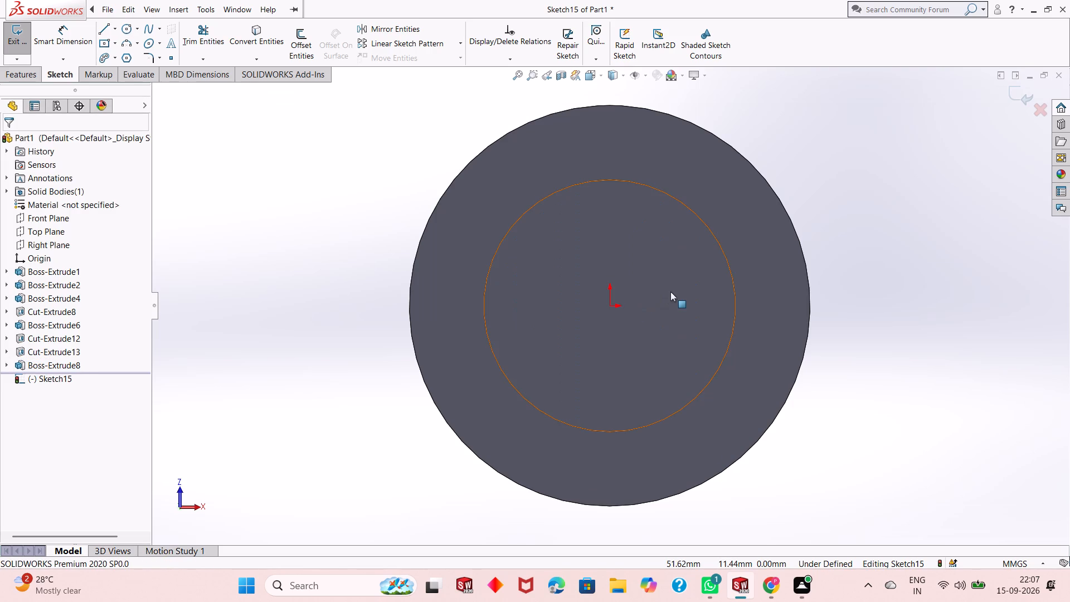
{"action": "key", "text": "c"}
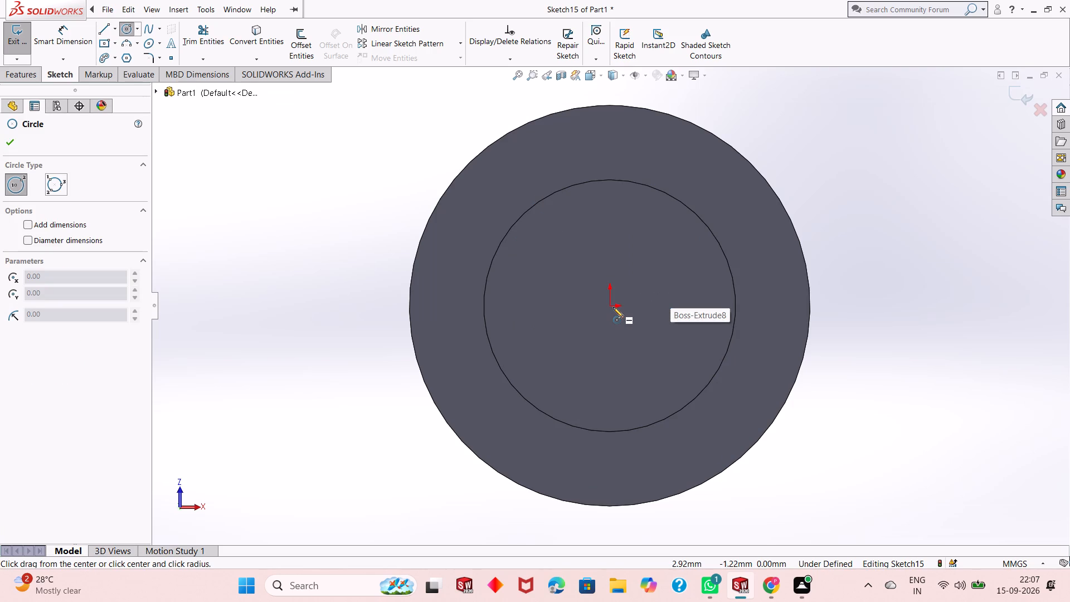
{"action": "left_click", "coordinate": [611, 309]}
{"action": "left_click", "coordinate": [648, 256]}
{"action": "right_click", "coordinate": [648, 255]}
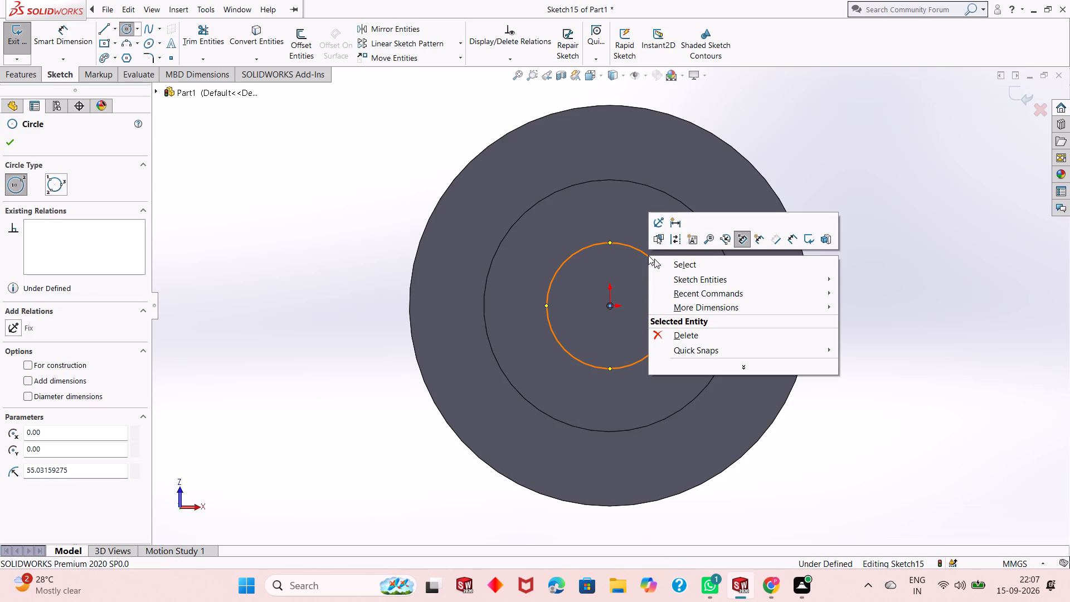
{"action": "left_click", "coordinate": [658, 263]}
Dimension the diameter of the circle on the 220 mm boss as 150 mm.
{"action": "left_click", "coordinate": [68, 46]}
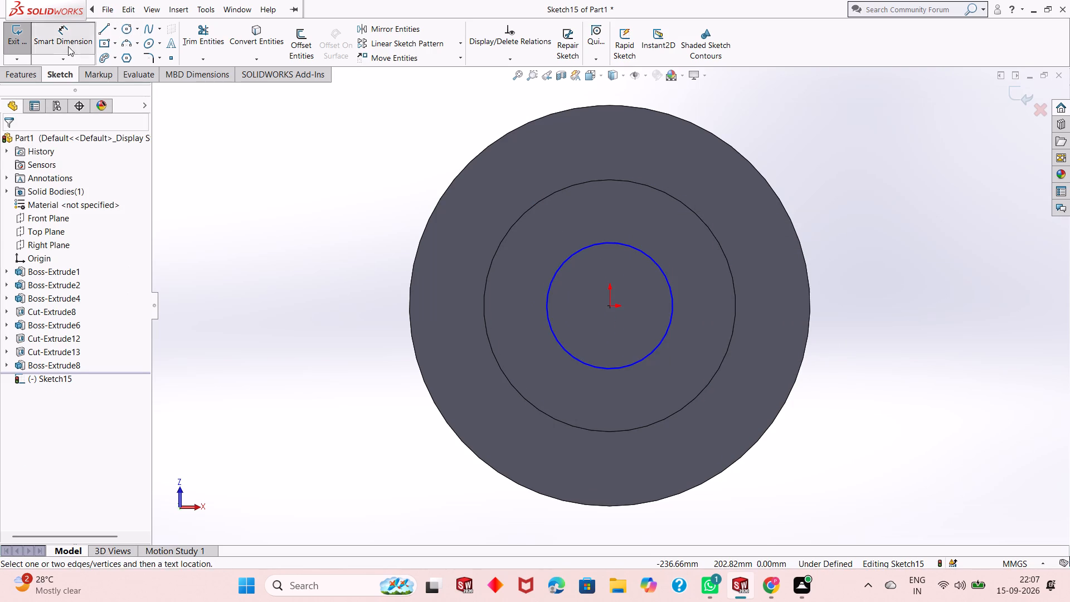
{"action": "left_click", "coordinate": [550, 330]}
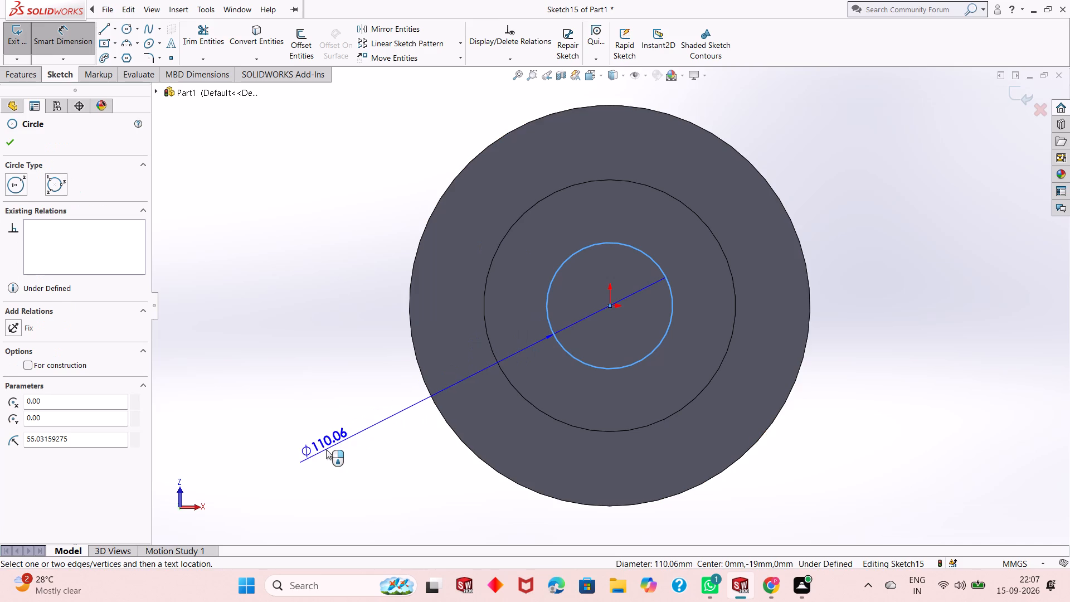
{"action": "left_click", "coordinate": [326, 449]}
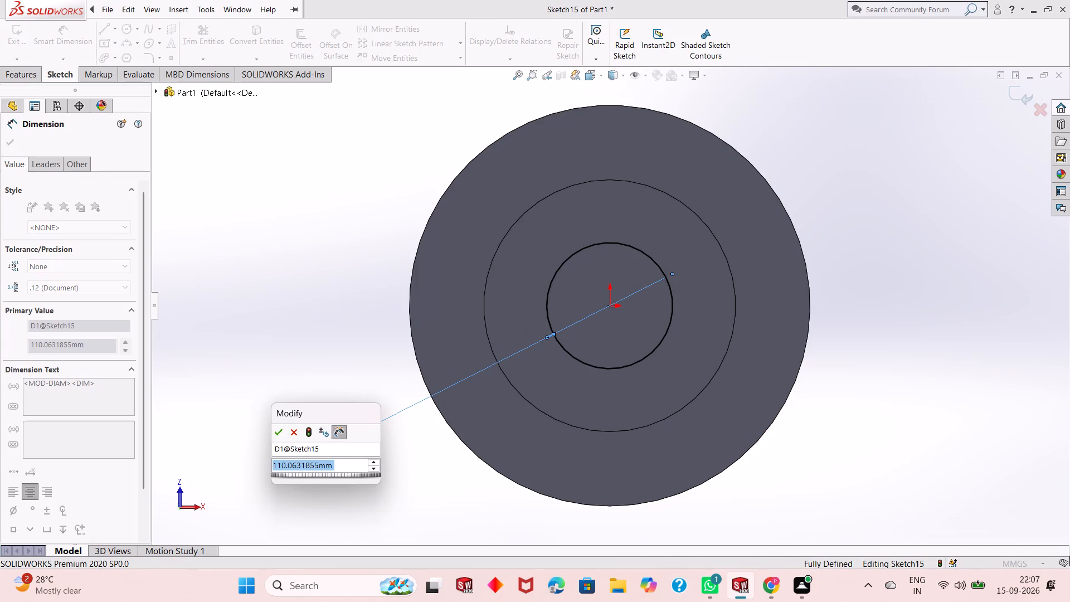
{"action": "key", "text": "1"}
{"action": "type", "text": "50"}
{"action": "key", "text": "Return"}
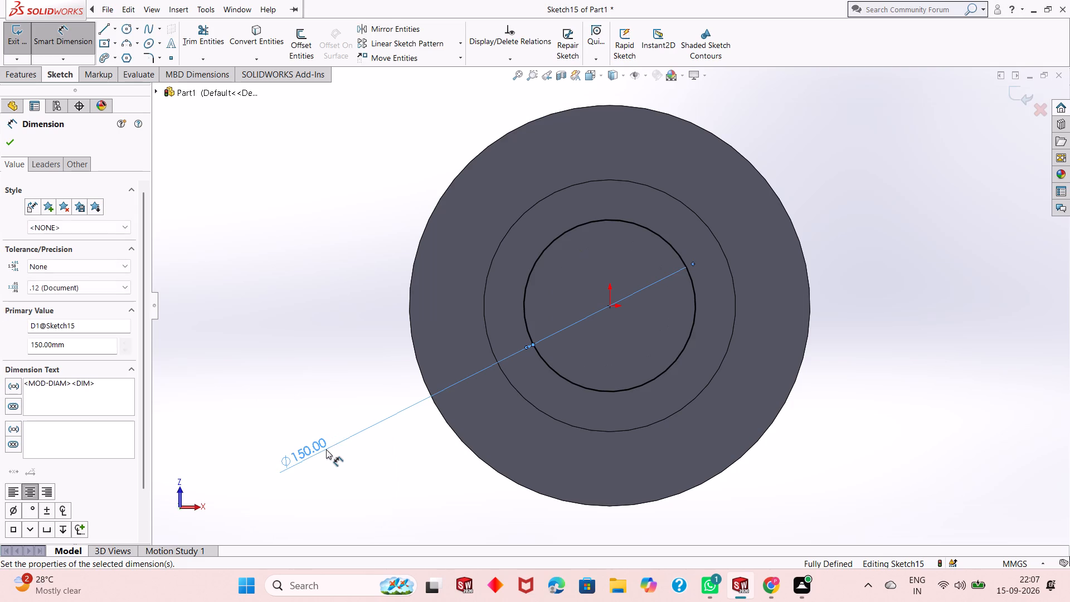
{"action": "key", "text": "Escape"}
{"action": "left_click", "coordinate": [60, 43]}
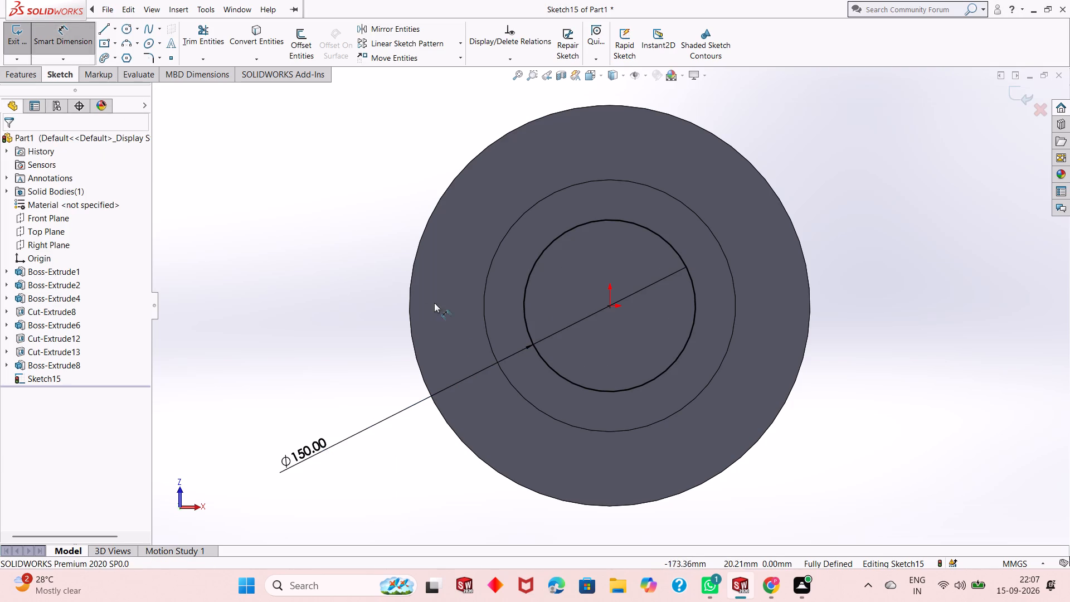
{"action": "key", "text": "Escape"}
{"action": "key", "text": "Escape"}
Extrude the 150 mm circle 19 mm outward from the 220 mm boss as a blind boss merged with the body.
{"action": "left_click", "coordinate": [16, 69]}
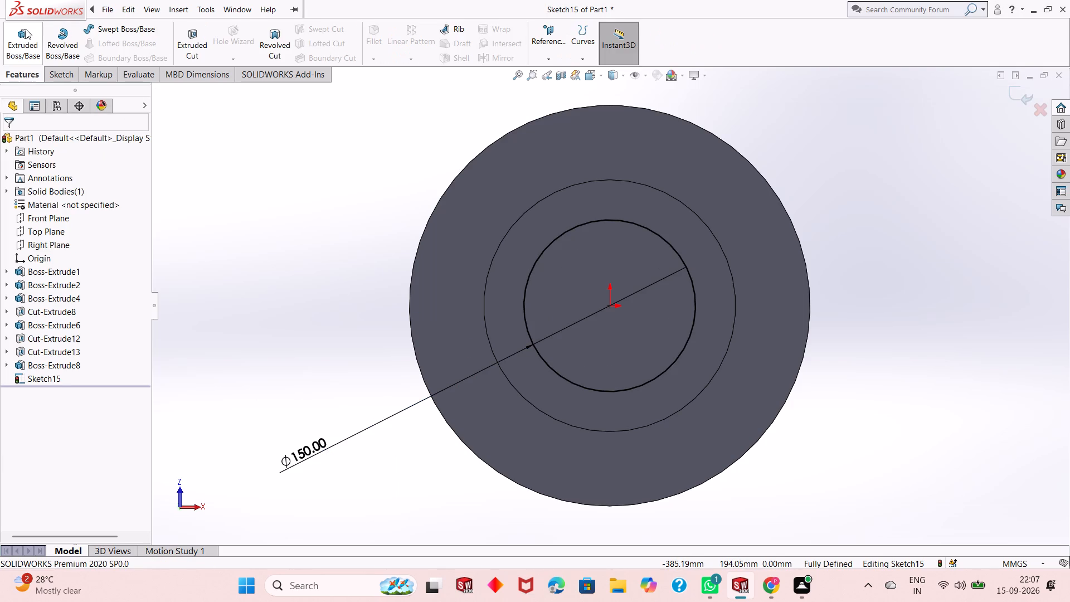
{"action": "left_click", "coordinate": [26, 29]}
{"action": "middle_click_drag", "start_coordinate": [454, 275], "coordinate": [476, 202]}
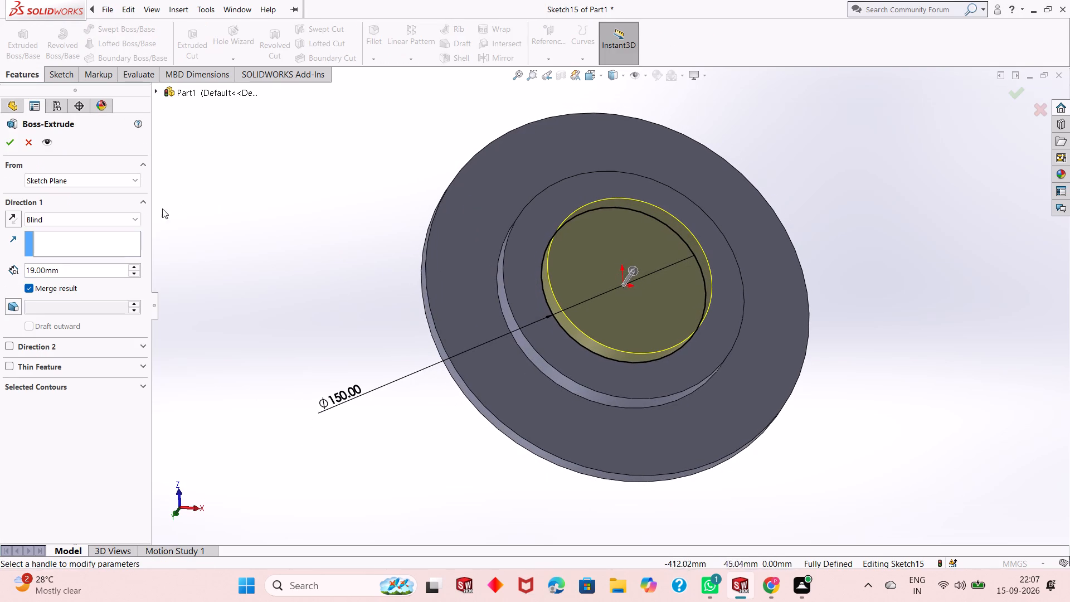
{"action": "left_click", "coordinate": [10, 142]}
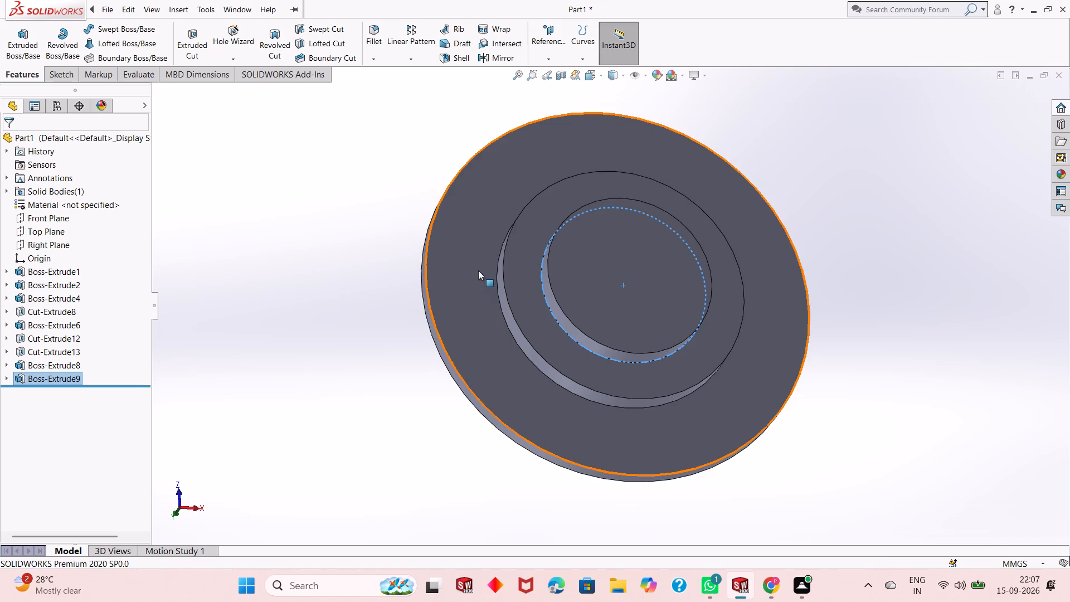
Start a sketch on the 150 mm boss's outer face and draw an origin-centred circle about 50 mm in diameter.
{"action": "middle_click_drag", "start_coordinate": [478, 270], "coordinate": [434, 355]}
{"action": "key", "text": "Escape"}
{"action": "key", "text": "Escape"}
{"action": "left_click", "coordinate": [574, 319]}
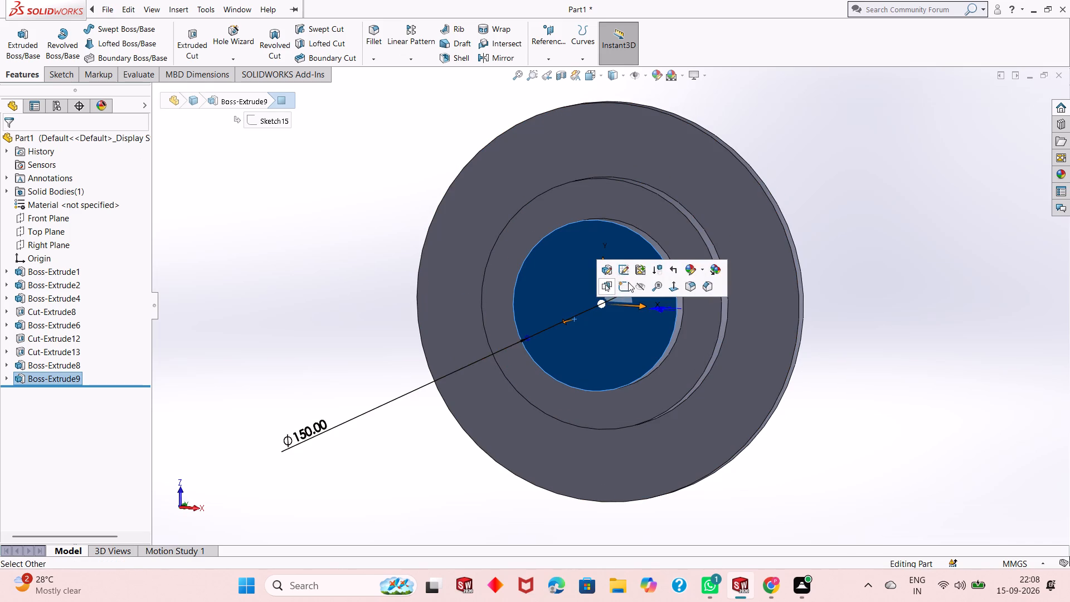
{"action": "left_click", "coordinate": [629, 282]}
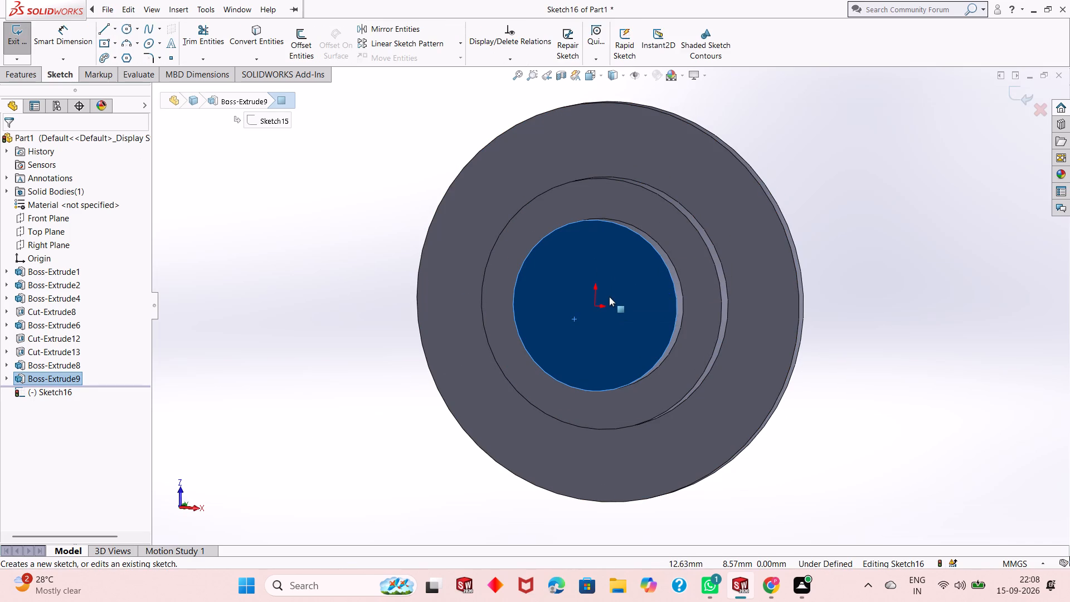
{"action": "key", "text": "ctrl+8"}
{"action": "key", "text": "Escape"}
{"action": "key", "text": "c"}
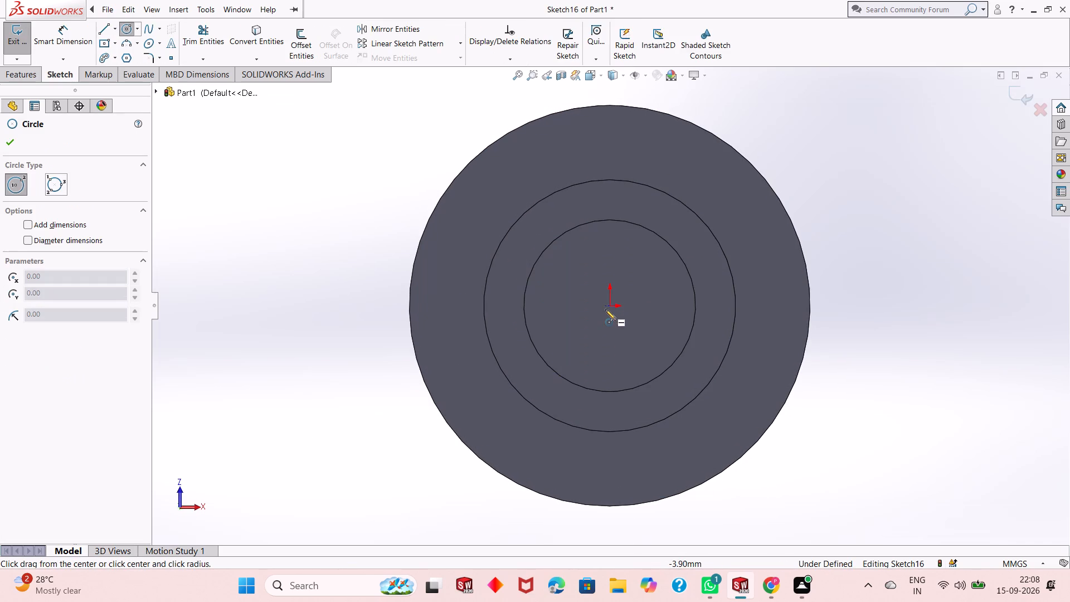
{"action": "left_click", "coordinate": [610, 306]}
{"action": "left_click", "coordinate": [633, 288]}
{"action": "key", "text": "Escape"}
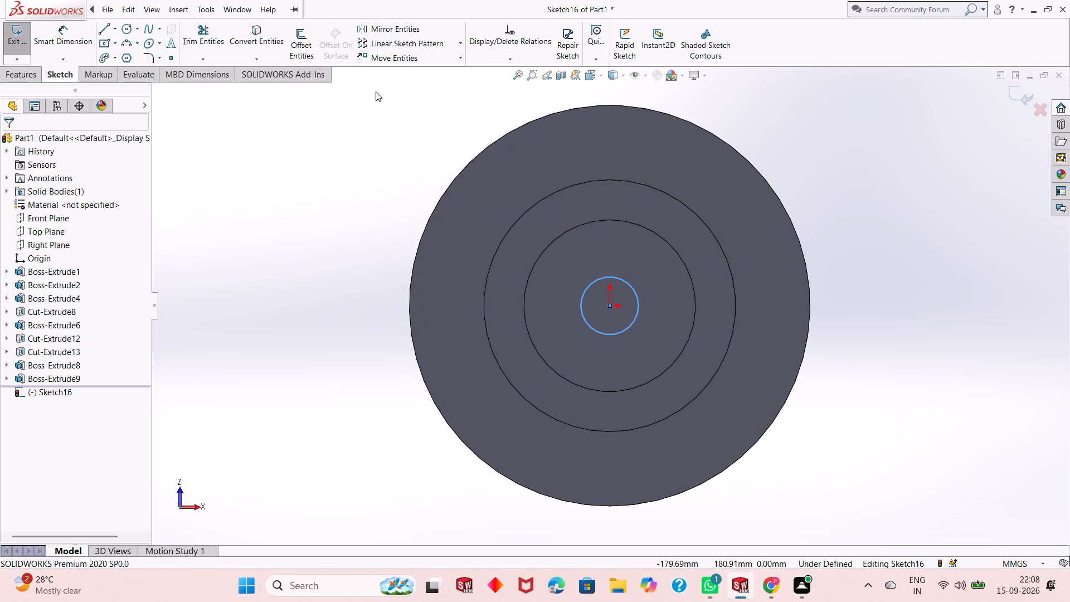
Dimension the diameter of the circle on the 150 mm boss as 66 mm.
{"action": "left_click", "coordinate": [72, 37]}
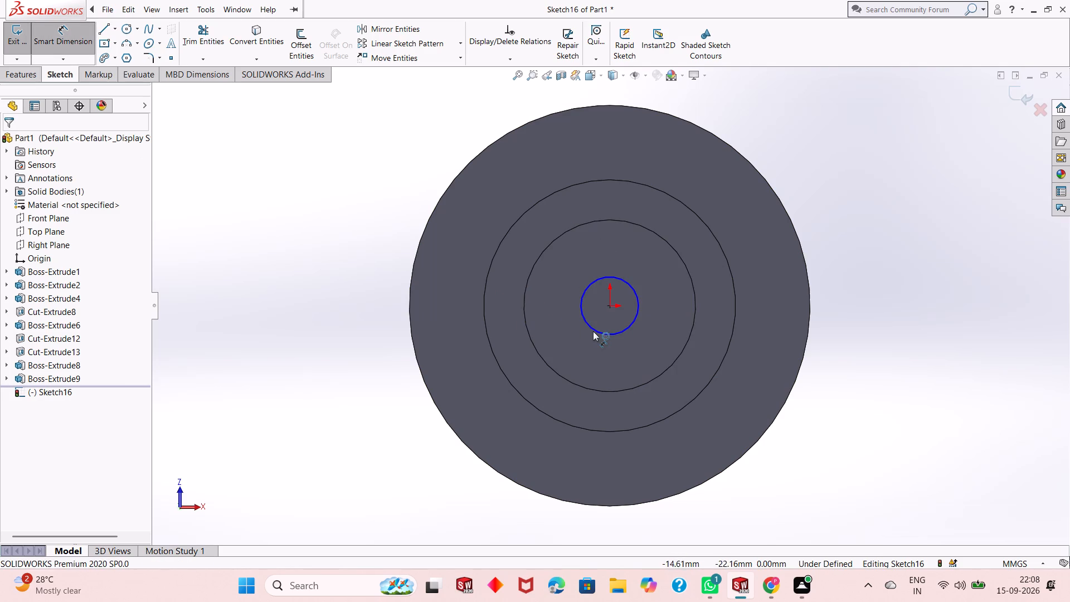
{"action": "left_click", "coordinate": [594, 331]}
{"action": "left_click", "coordinate": [334, 390]}
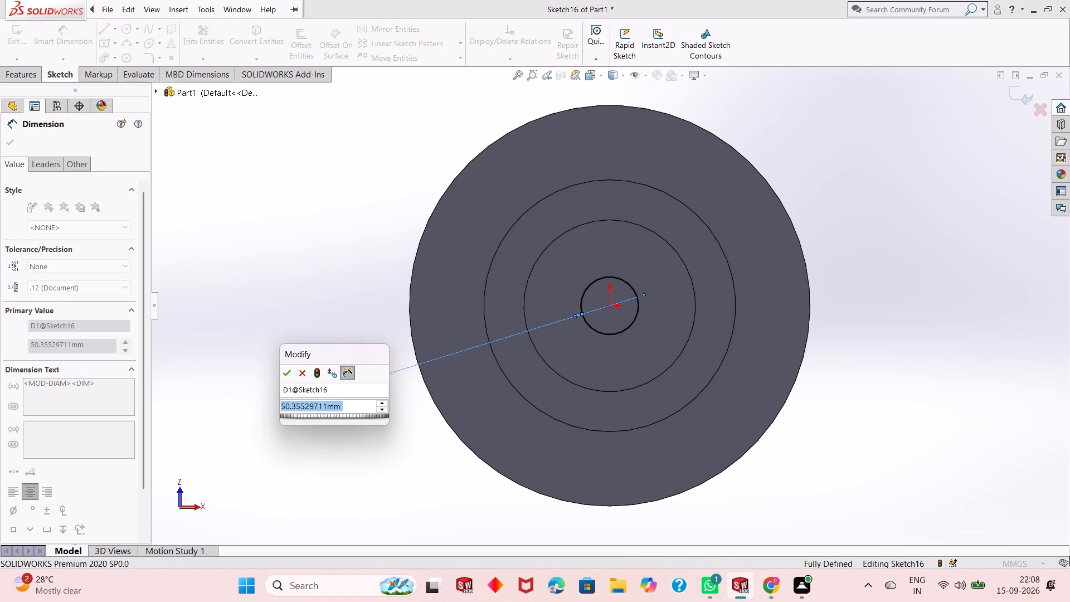
{"action": "type", "text": "66"}
{"action": "key", "text": "Return"}
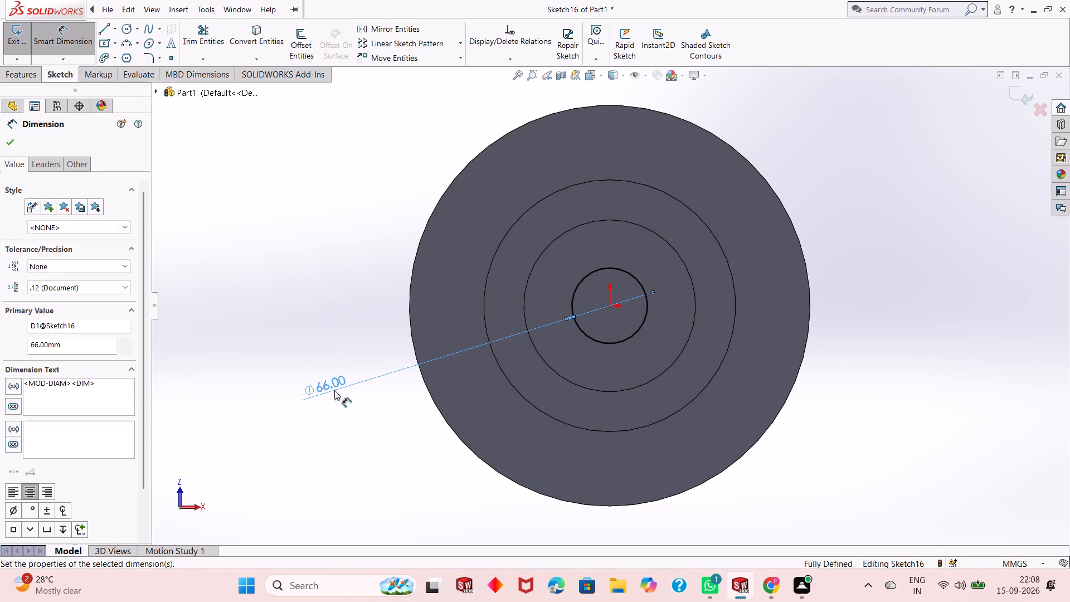
{"action": "left_click", "coordinate": [18, 144]}
{"action": "left_click", "coordinate": [13, 144]}
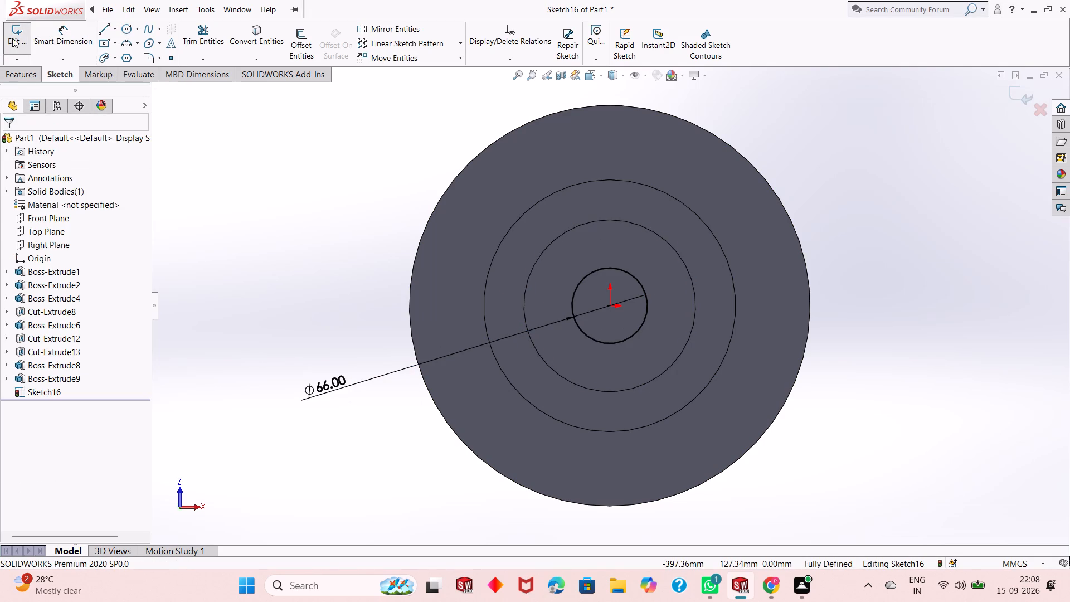
Cut the 66 mm circle through the whole part with an Extruded Cut set to Through All.
{"action": "left_click", "coordinate": [24, 72]}
{"action": "left_click", "coordinate": [195, 58]}
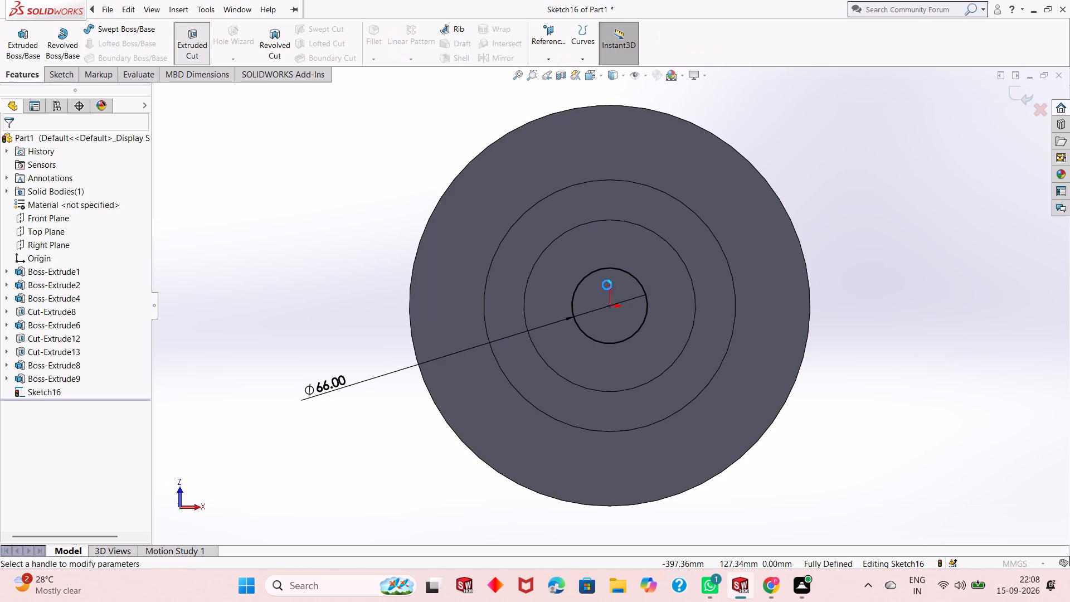
{"action": "middle_click_drag", "start_coordinate": [651, 287], "coordinate": [548, 355]}
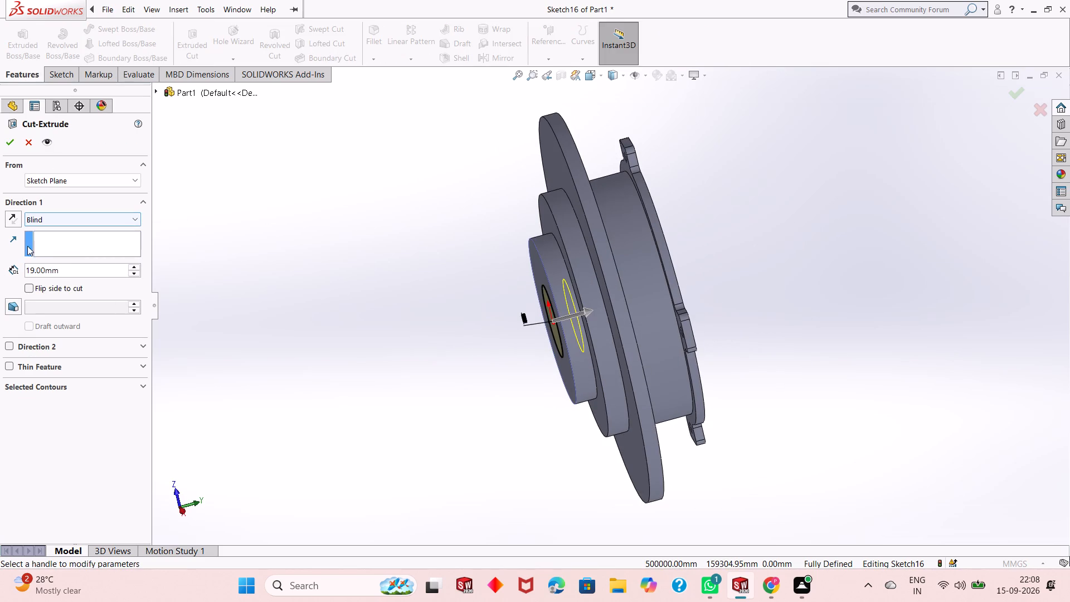
{"action": "left_click", "coordinate": [57, 270]}
{"action": "left_click", "coordinate": [72, 220]}
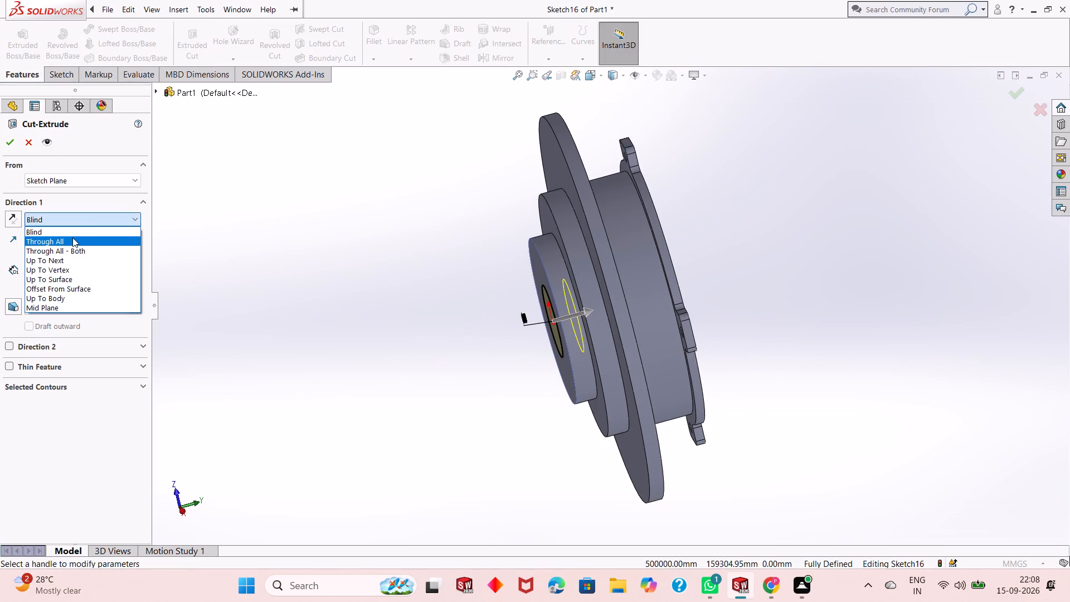
{"action": "left_click", "coordinate": [72, 238]}
{"action": "left_click", "coordinate": [4, 140]}
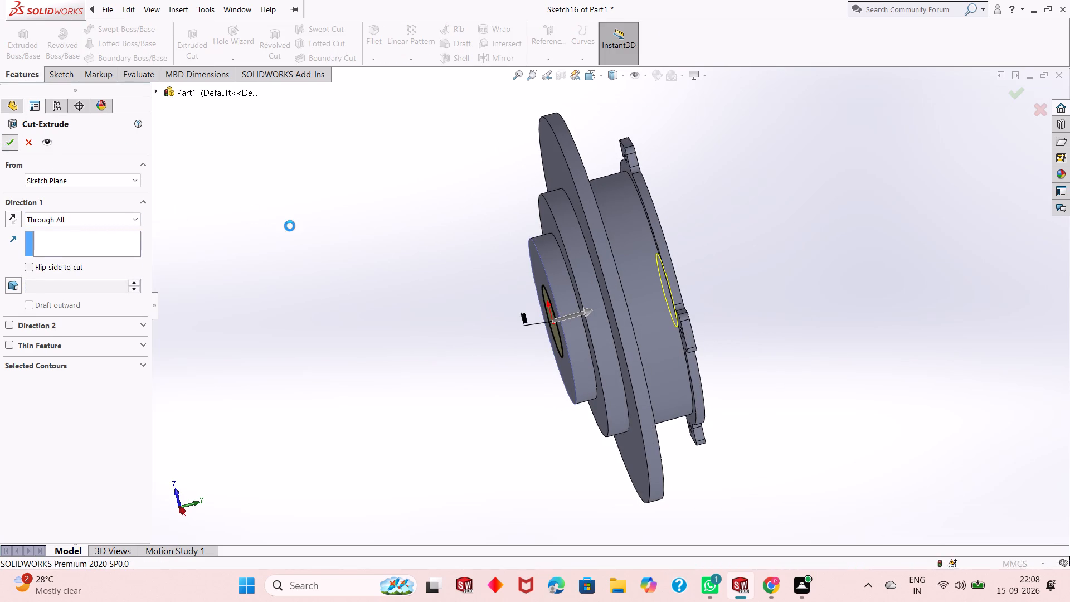
{"action": "key", "text": "Escape"}
Start a sketch on the 350 mm base's lug-side face and draw an origin-centred circle about 316 mm in diameter.
{"action": "middle_click_drag", "start_coordinate": [473, 293], "coordinate": [567, 237]}
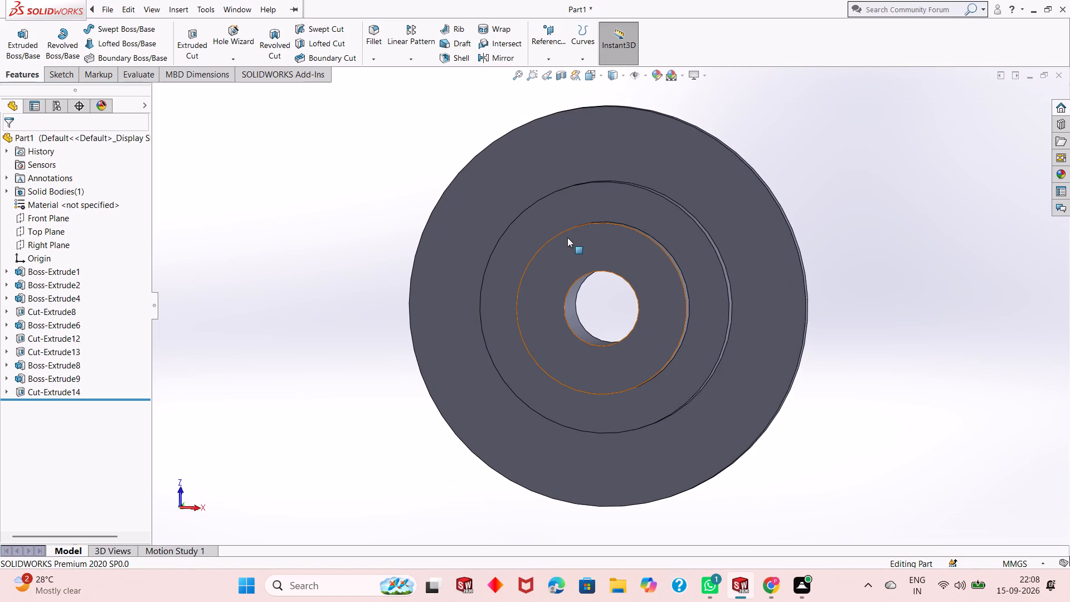
{"action": "middle_click_drag", "start_coordinate": [586, 247], "coordinate": [596, 244]}
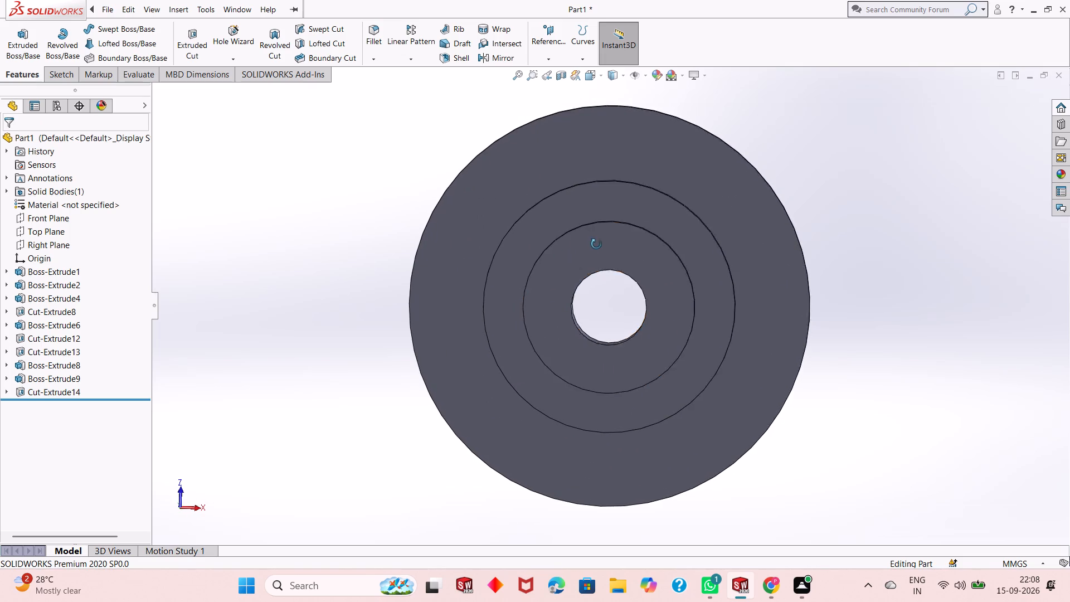
{"action": "middle_click_drag", "start_coordinate": [596, 244], "coordinate": [492, 275]}
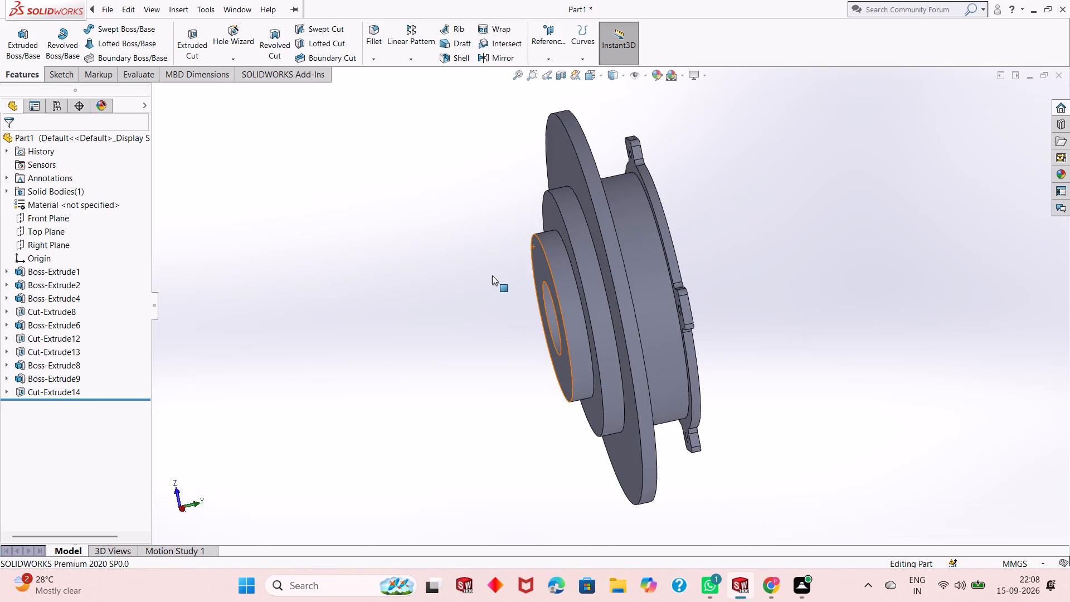
{"action": "scroll", "coordinate": [492, 275], "scroll_direction": "up", "scroll_amount": 2}
{"action": "middle_click_drag", "start_coordinate": [492, 275], "coordinate": [422, 285]}
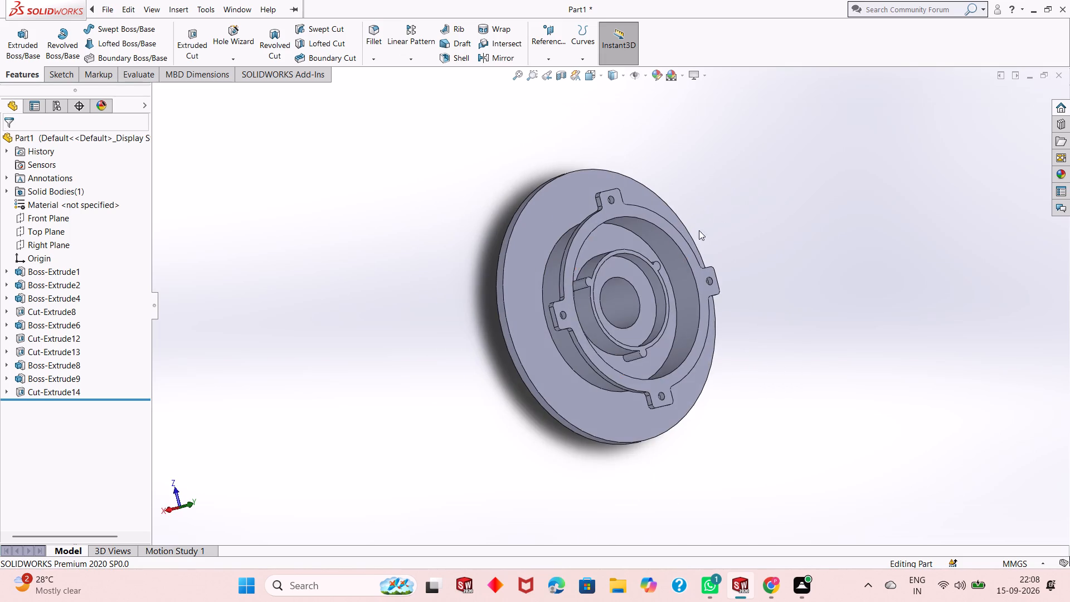
{"action": "scroll", "coordinate": [699, 230], "scroll_direction": "down", "scroll_amount": 3}
{"action": "scroll", "coordinate": [628, 293], "scroll_direction": "up", "scroll_amount": 3}
{"action": "left_click", "coordinate": [510, 261]}
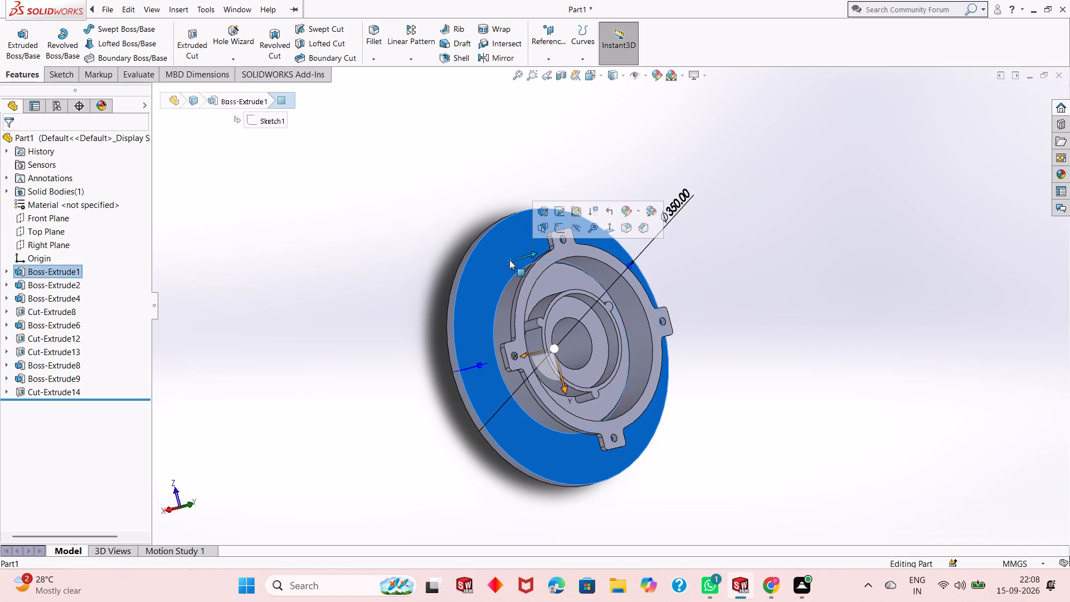
{"action": "left_click", "coordinate": [565, 231]}
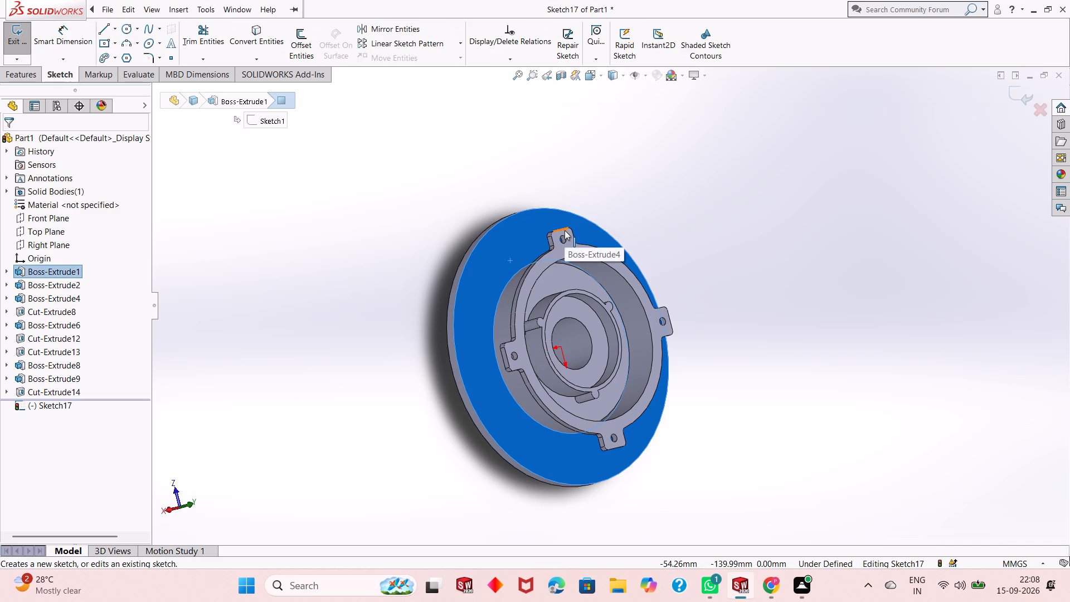
{"action": "key", "text": "ctrl+8"}
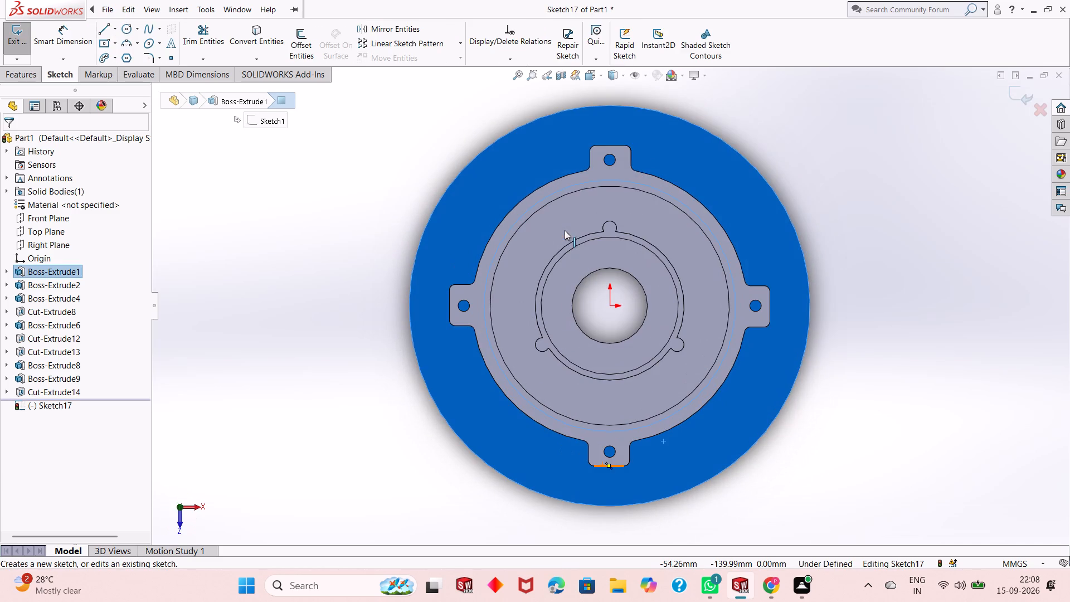
{"action": "key", "text": "Escape"}
{"action": "left_click", "coordinate": [128, 32]}
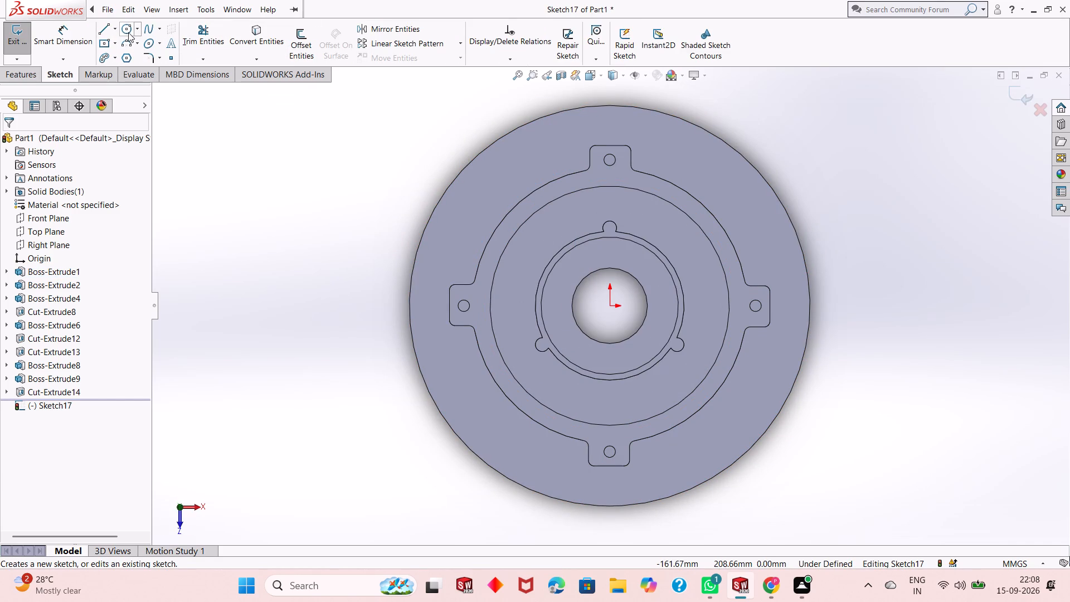
{"action": "left_click", "coordinate": [611, 305]}
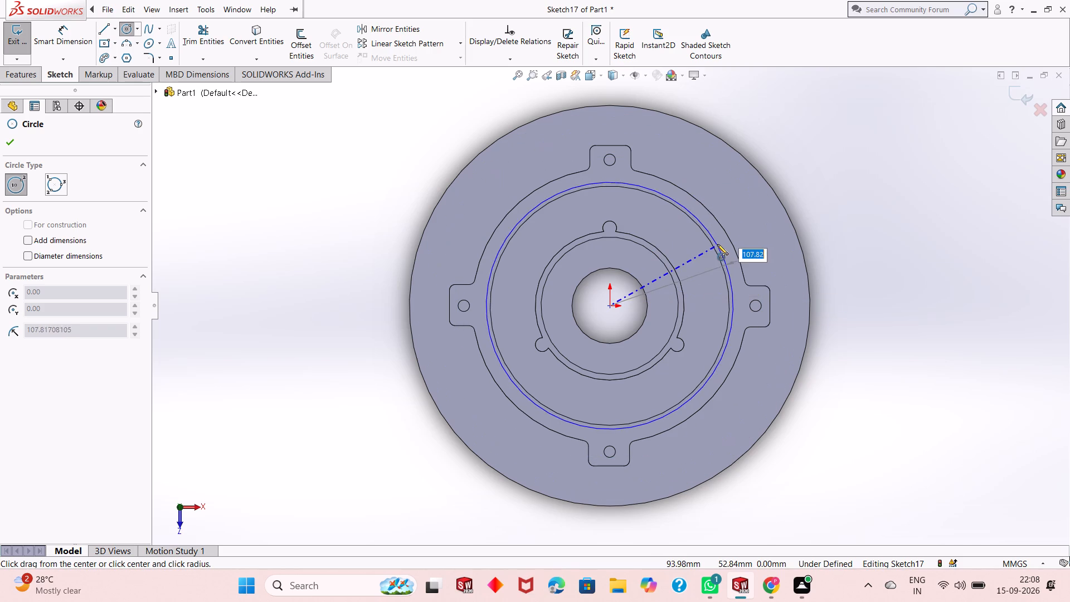
{"action": "left_click", "coordinate": [767, 216]}
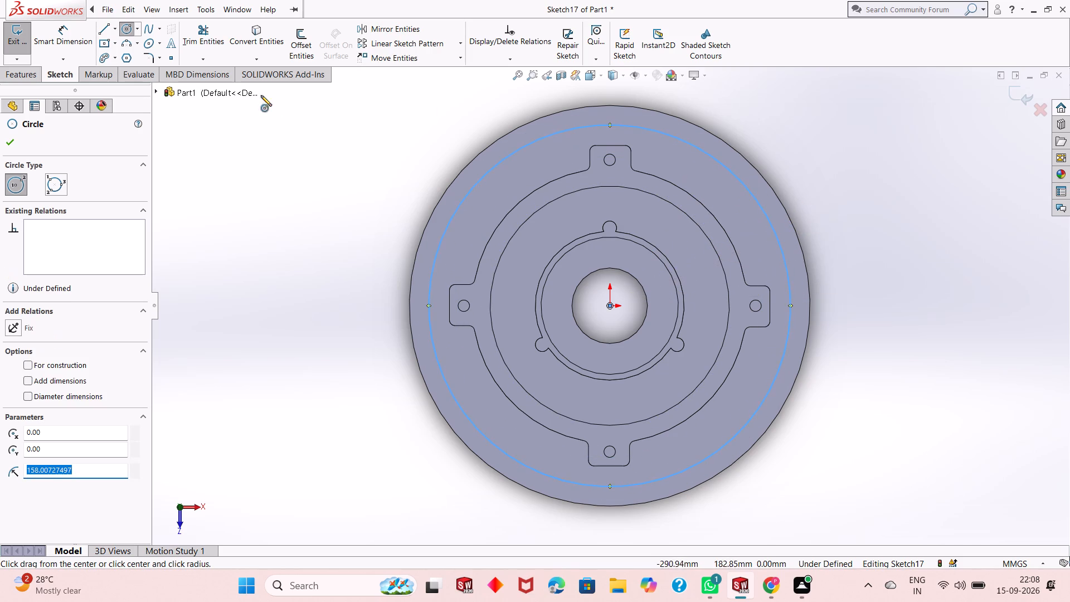
{"action": "key", "text": "Escape"}
Dimension the diameter of the new circle on the base face as 240 mm.
{"action": "left_click", "coordinate": [50, 30]}
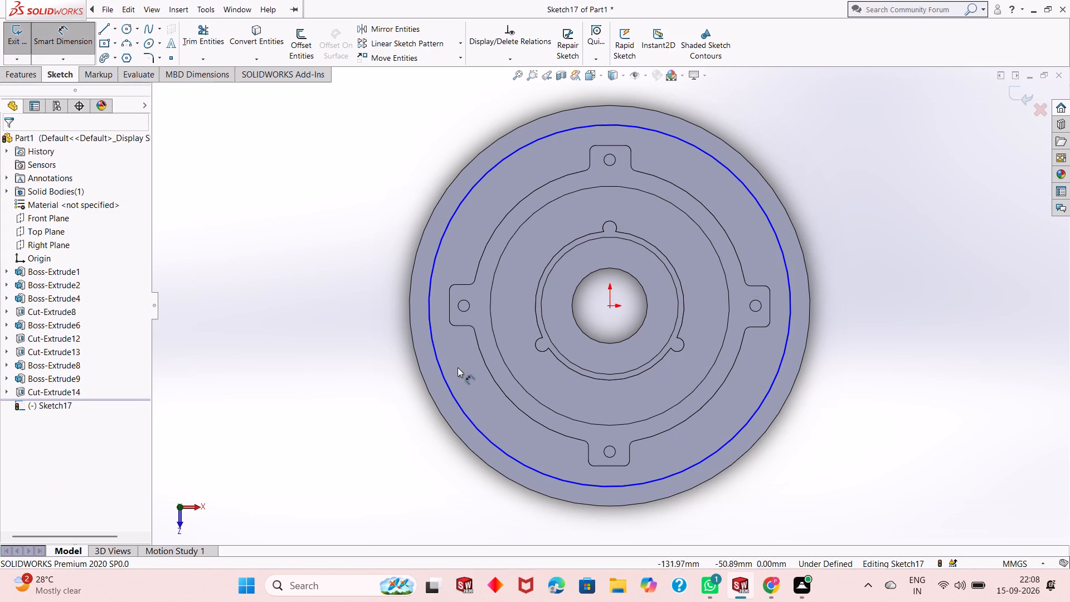
{"action": "left_click", "coordinate": [449, 392]}
{"action": "left_click", "coordinate": [261, 438]}
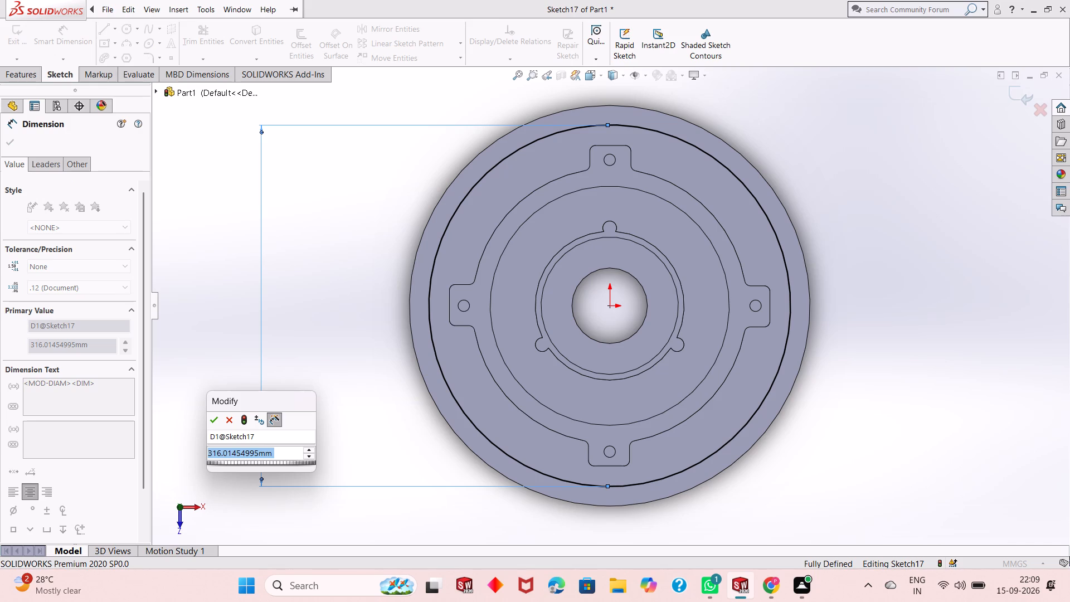
{"action": "type", "text": "240"}
{"action": "key", "text": "Return"}
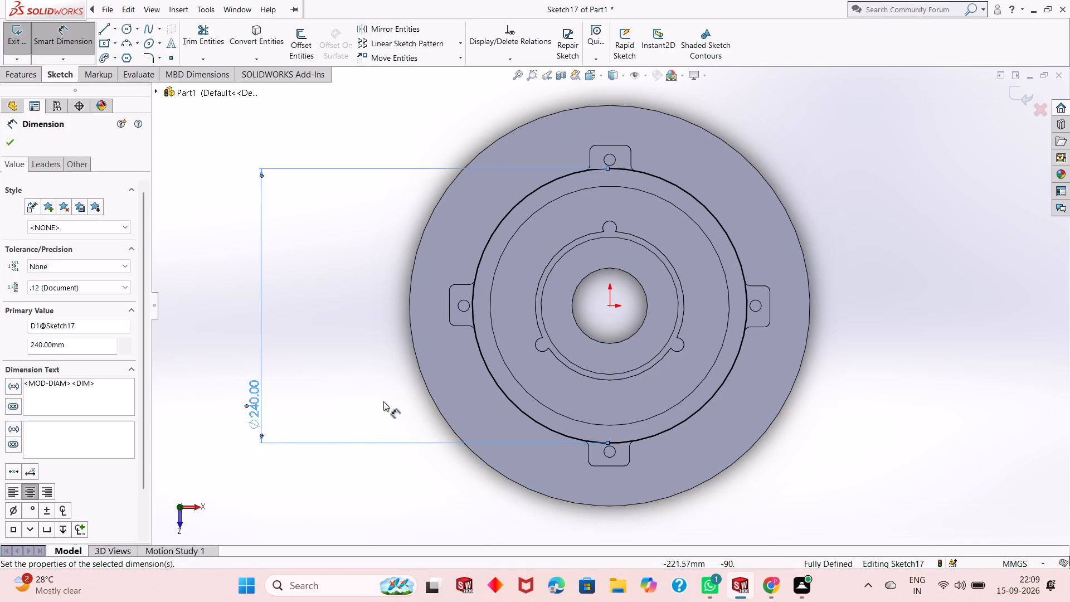
Open the 240 mm diameter dimension of the base-face circle for editing.
{"action": "scroll", "coordinate": [502, 327], "scroll_direction": "down", "scroll_amount": 2}
{"action": "scroll", "coordinate": [502, 327], "scroll_direction": "up", "scroll_amount": 2}
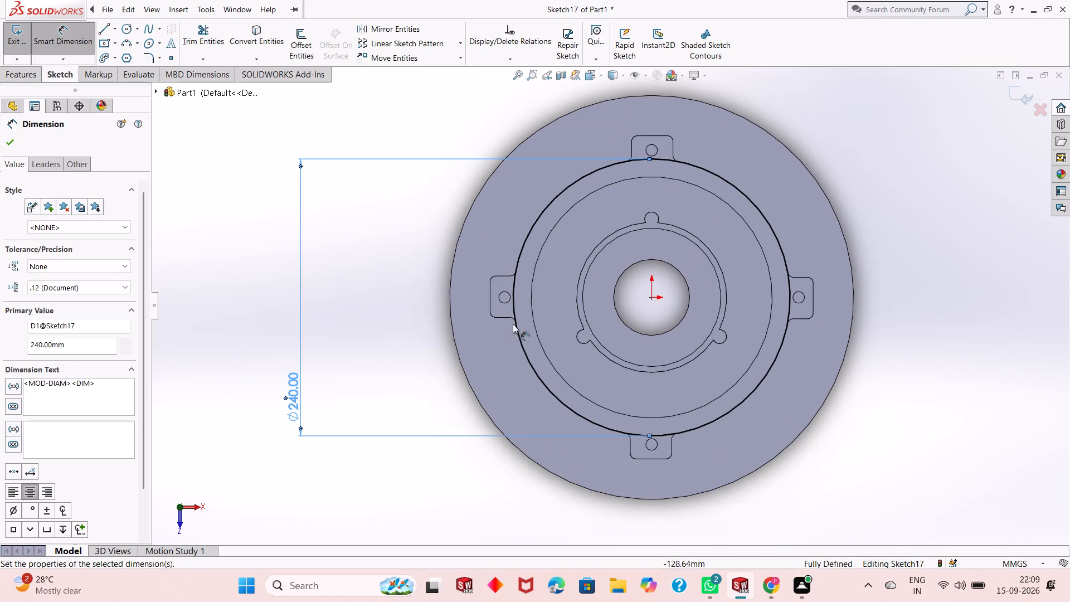
{"action": "middle_click_drag", "start_coordinate": [559, 334], "coordinate": [586, 299]}
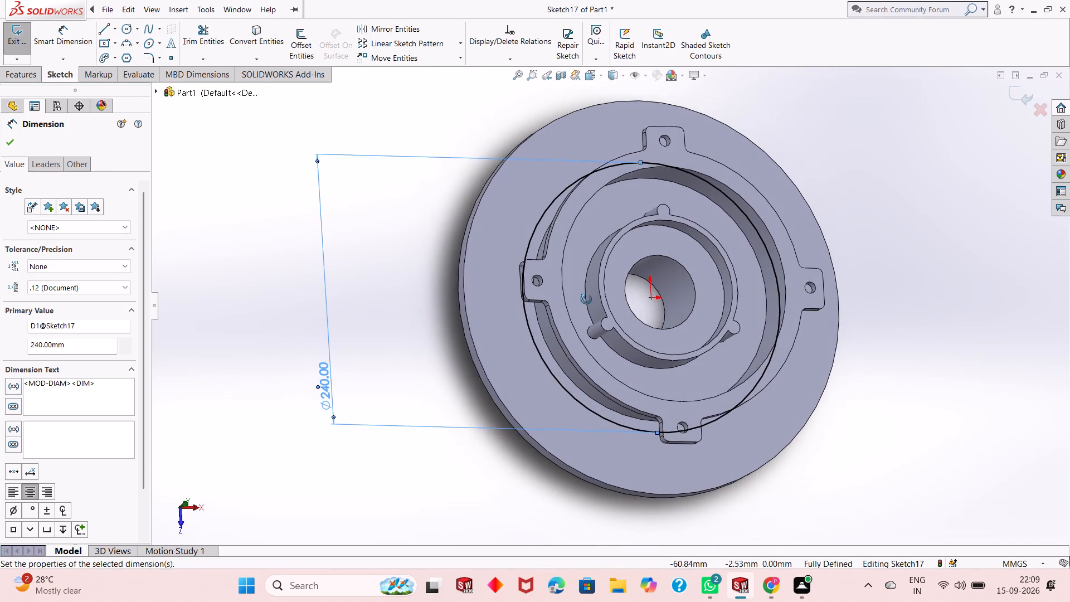
{"action": "middle_click_drag", "start_coordinate": [586, 299], "coordinate": [578, 321]}
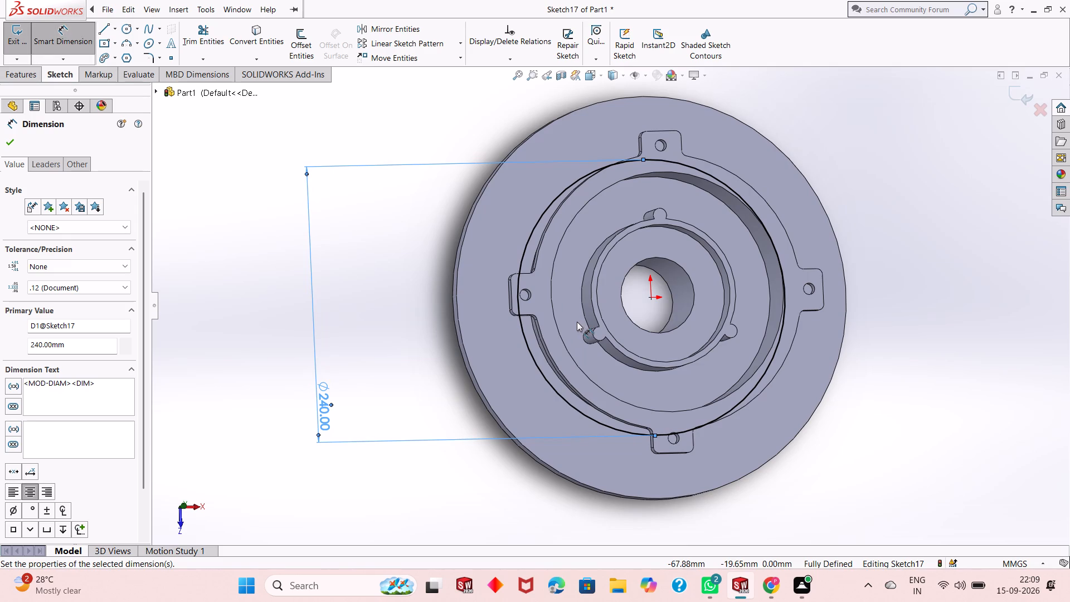
{"action": "double_click", "coordinate": [321, 419]}
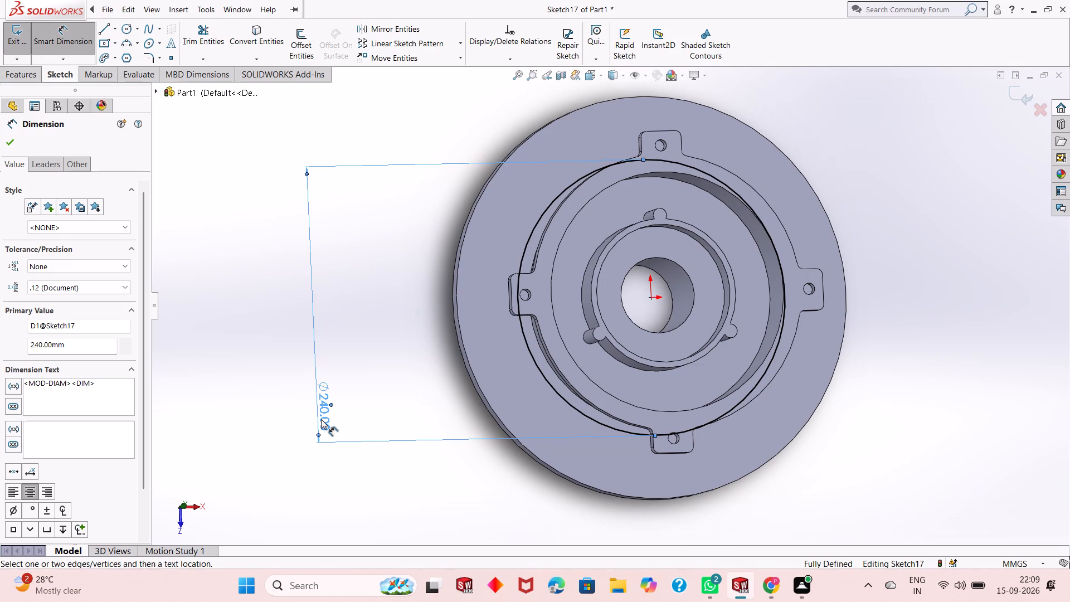
{"action": "double_click", "coordinate": [321, 419]}
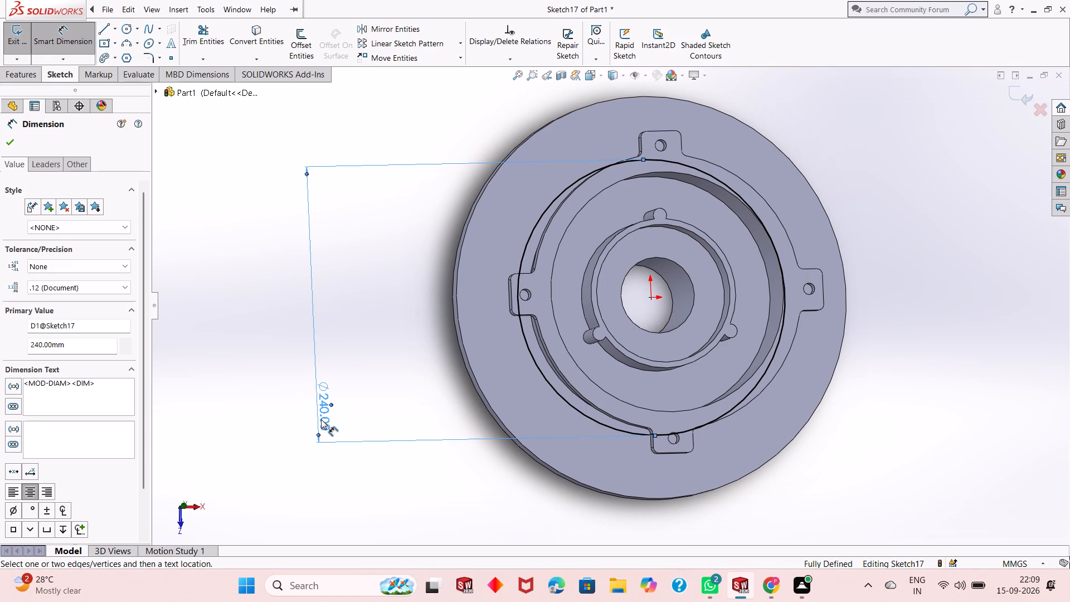
{"action": "double_click", "coordinate": [321, 419]}
{"action": "key", "text": "Escape"}
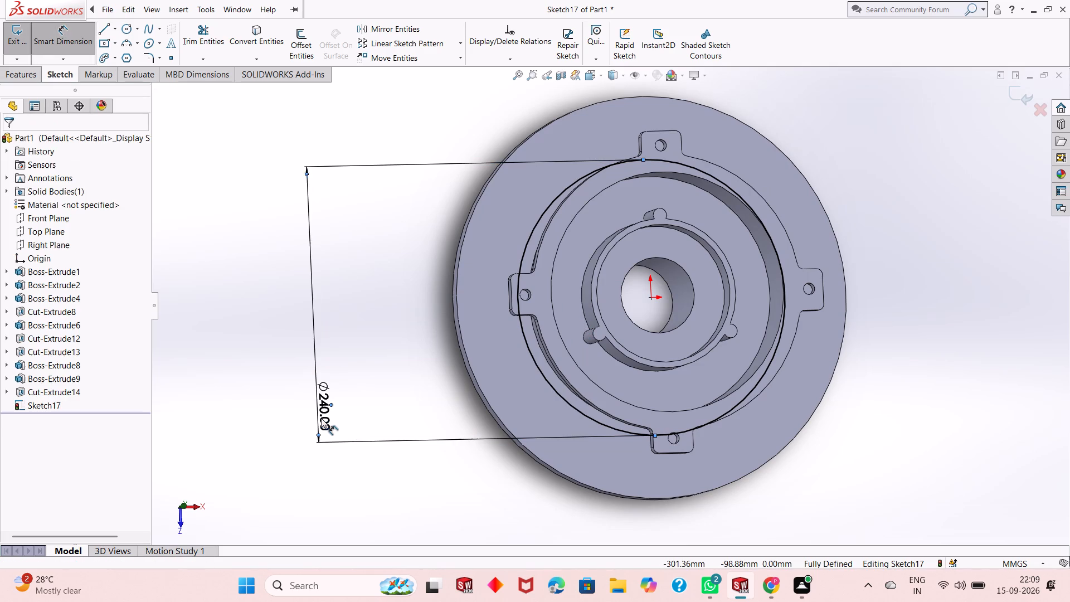
{"action": "key", "text": "Escape"}
{"action": "key", "text": "Escape"}
{"action": "key", "text": "Escape"}
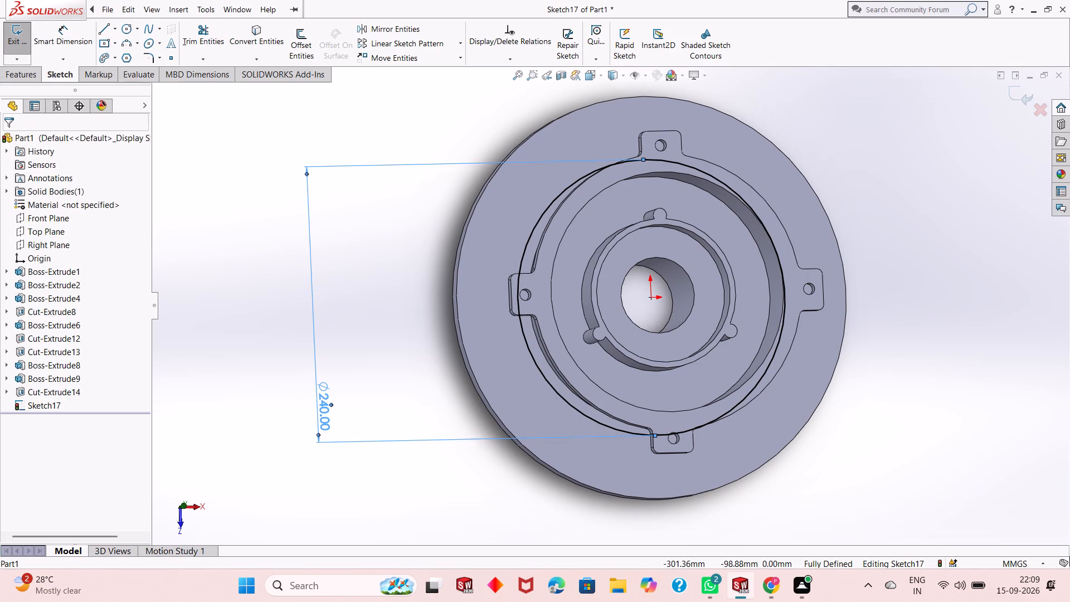
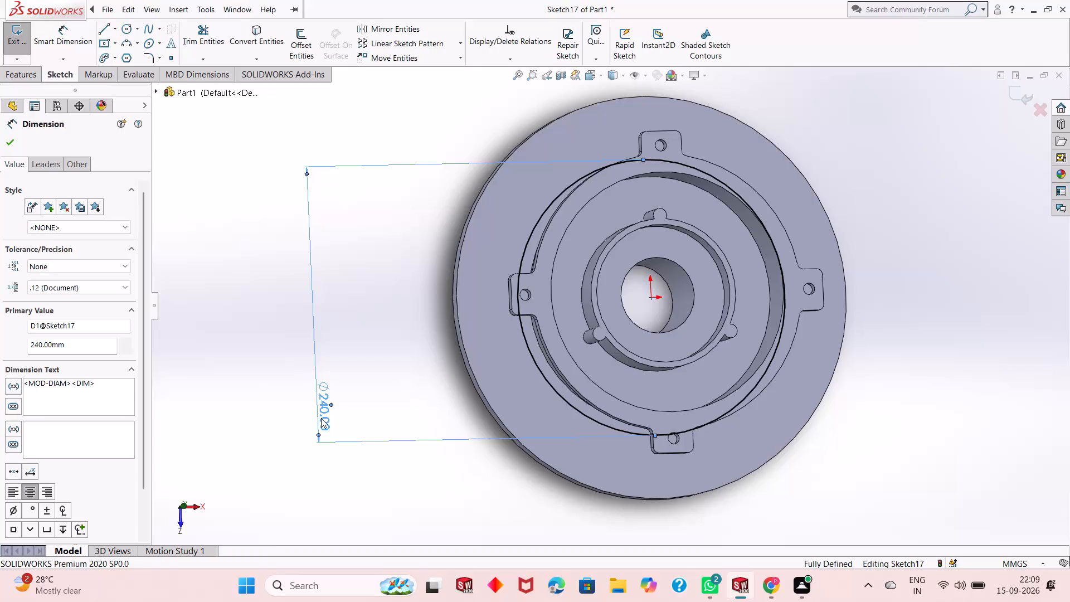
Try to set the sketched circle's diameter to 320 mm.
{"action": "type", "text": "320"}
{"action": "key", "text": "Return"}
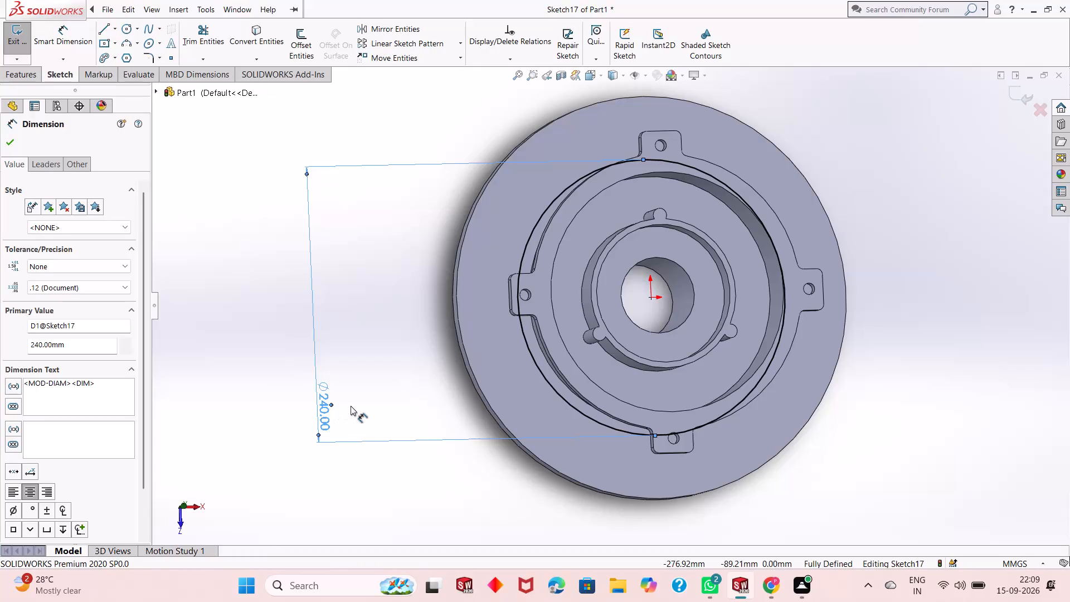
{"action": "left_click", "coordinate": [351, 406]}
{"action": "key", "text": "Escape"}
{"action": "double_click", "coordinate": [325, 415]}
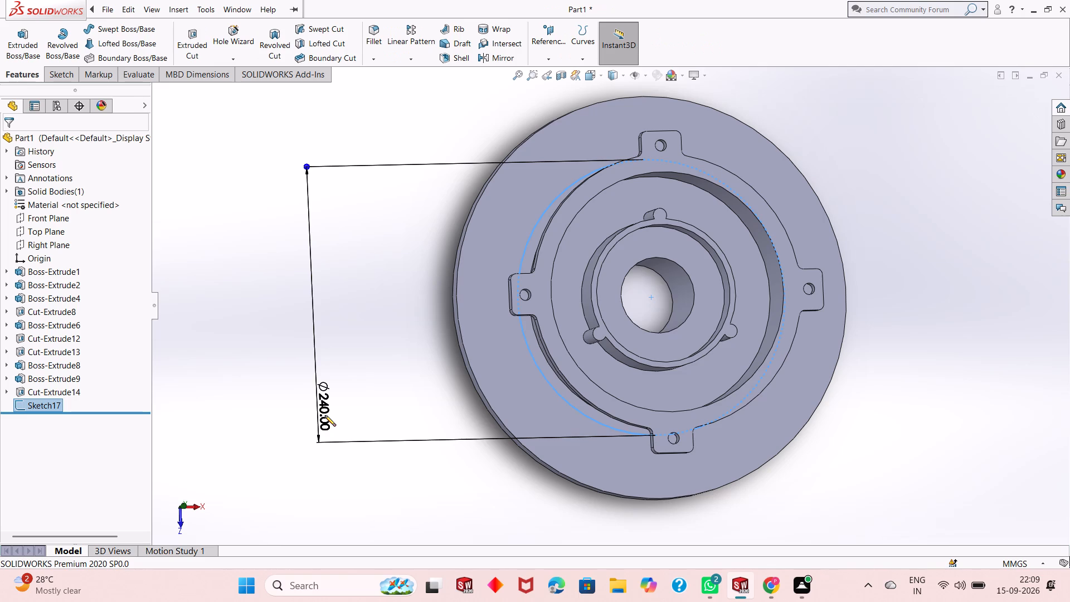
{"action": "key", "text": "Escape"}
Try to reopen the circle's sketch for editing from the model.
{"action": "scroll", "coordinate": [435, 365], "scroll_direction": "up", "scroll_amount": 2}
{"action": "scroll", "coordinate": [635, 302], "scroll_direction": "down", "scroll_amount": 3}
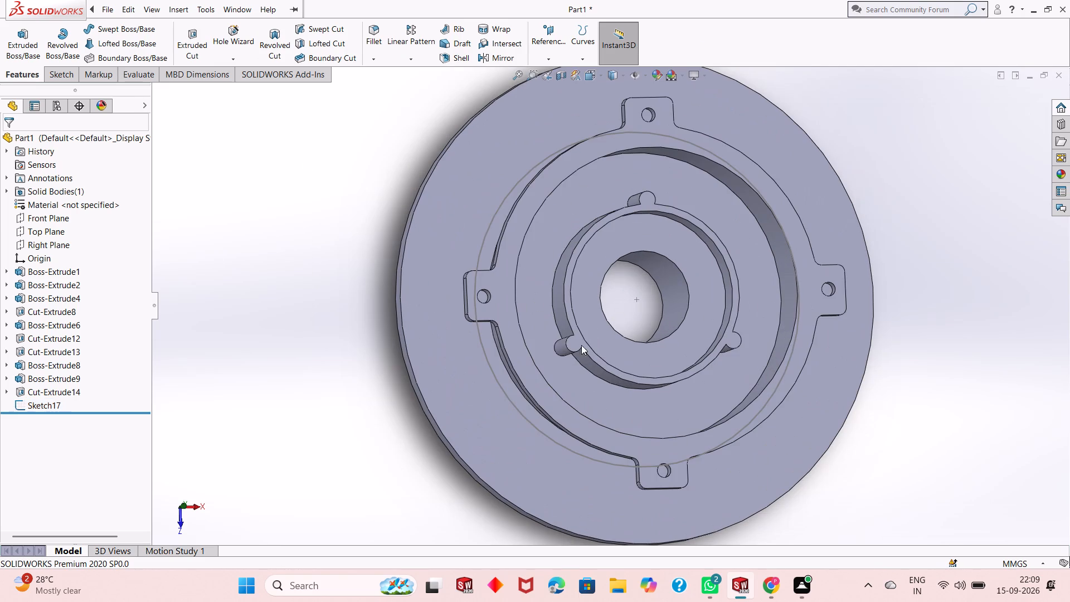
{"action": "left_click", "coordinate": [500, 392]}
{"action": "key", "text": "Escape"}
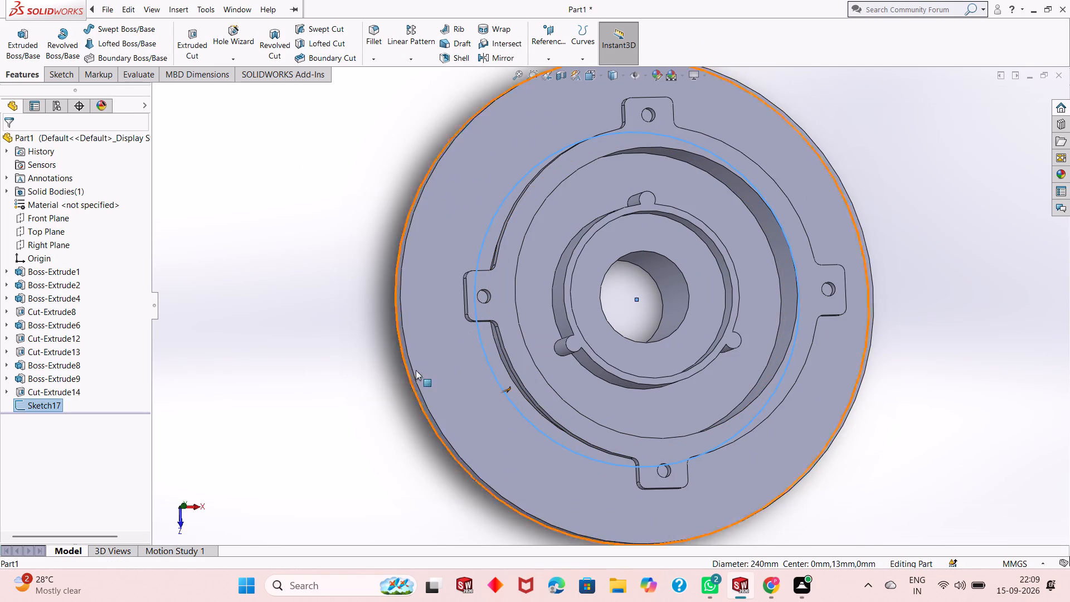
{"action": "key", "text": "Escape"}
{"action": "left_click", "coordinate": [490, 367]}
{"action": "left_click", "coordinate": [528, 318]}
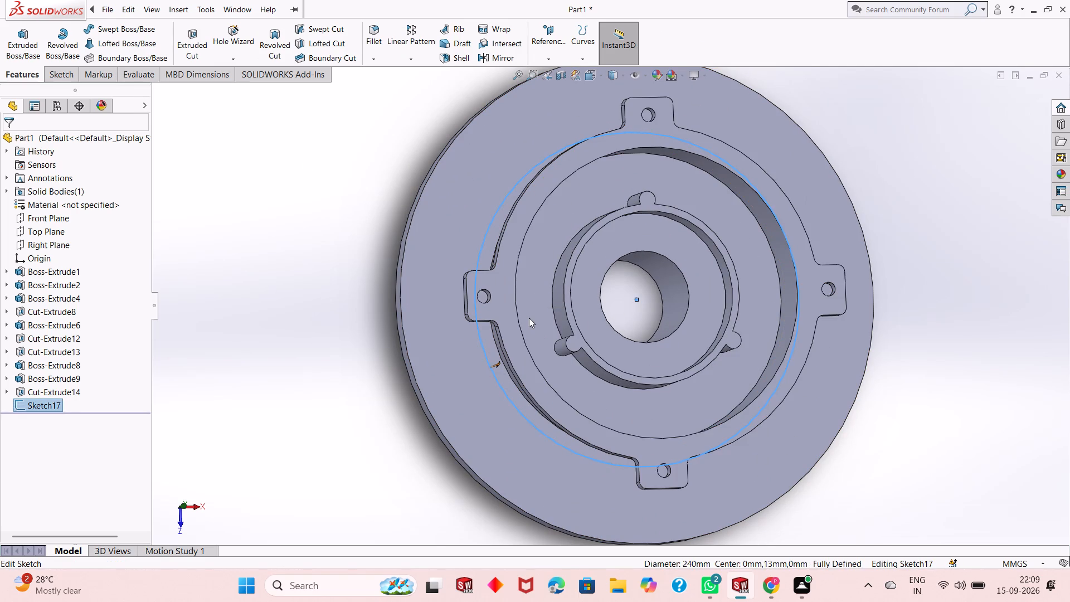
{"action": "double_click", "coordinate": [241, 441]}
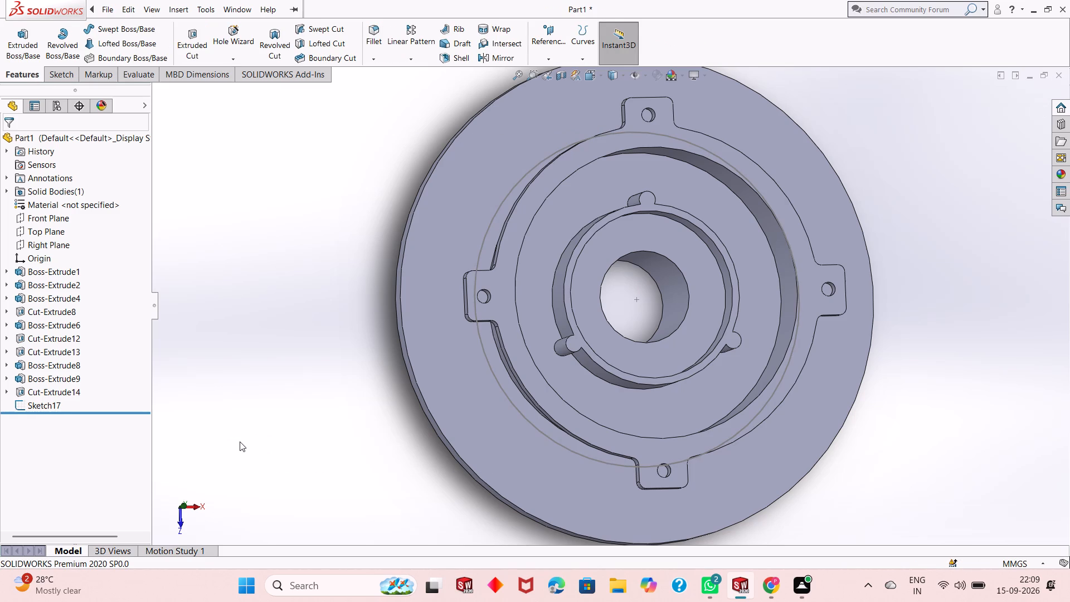
Undo back into the circle's sketch and set the large circle's diameter to 320 mm.
{"action": "key", "text": "ctrl+z"}
{"action": "key", "text": "ctrl+z"}
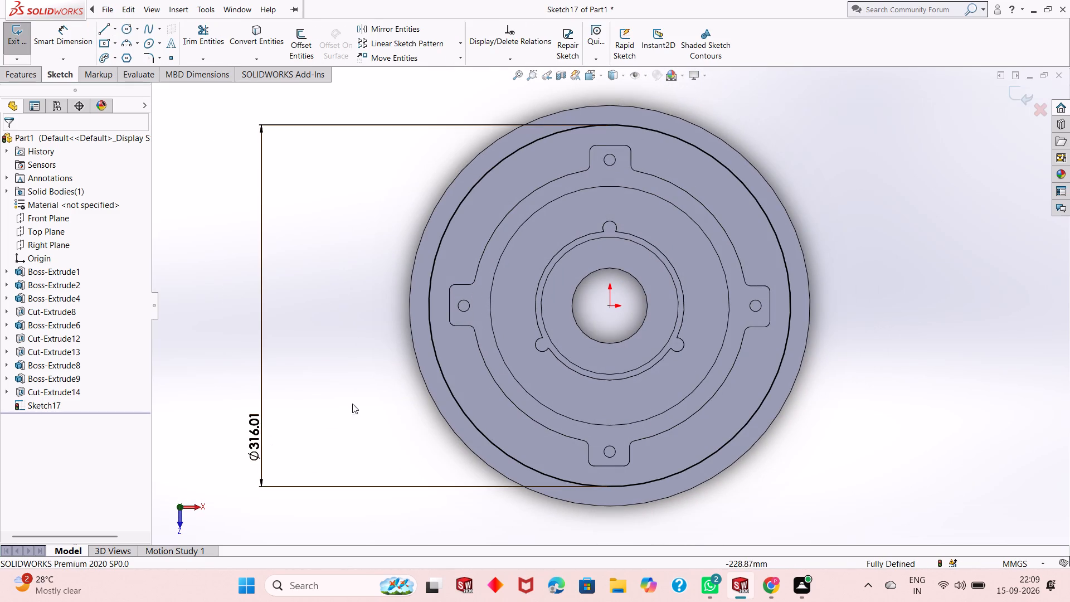
{"action": "double_click", "coordinate": [262, 444]}
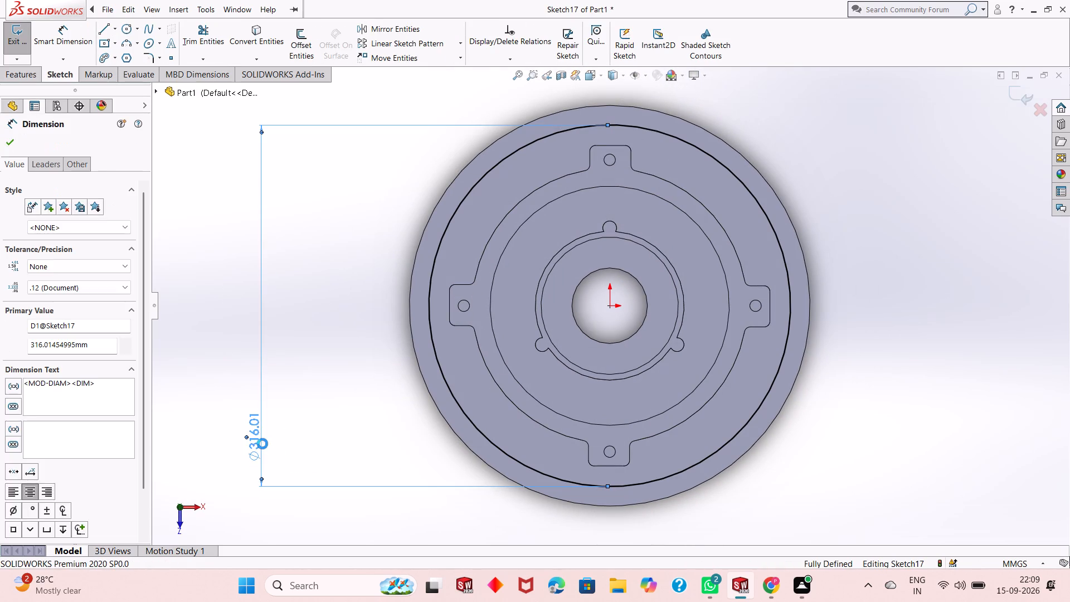
{"action": "type", "text": "320"}
{"action": "key", "text": "Return"}
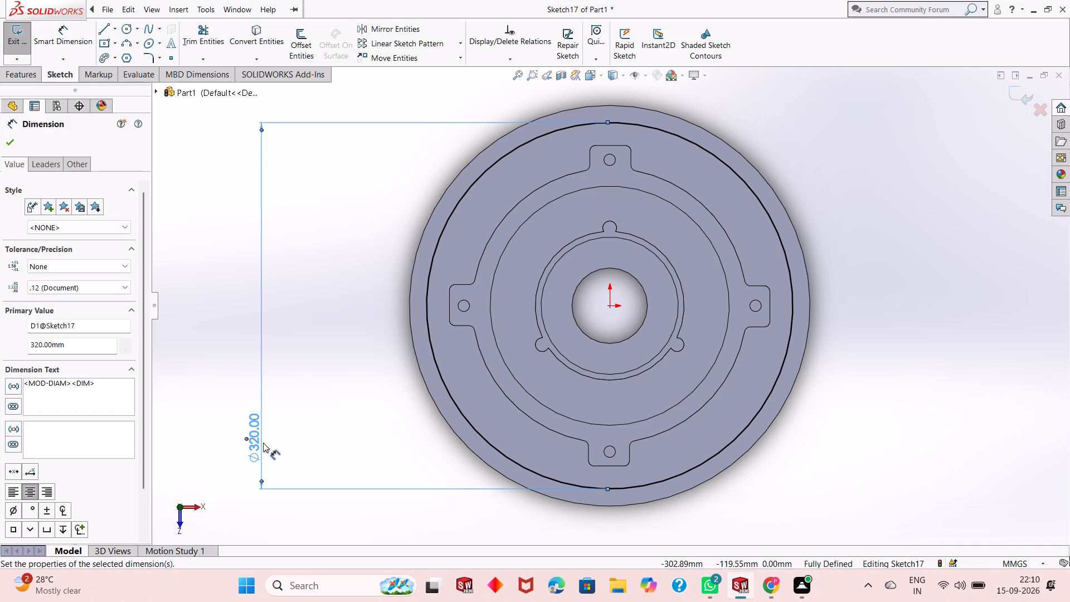
{"action": "right_click", "coordinate": [337, 322]}
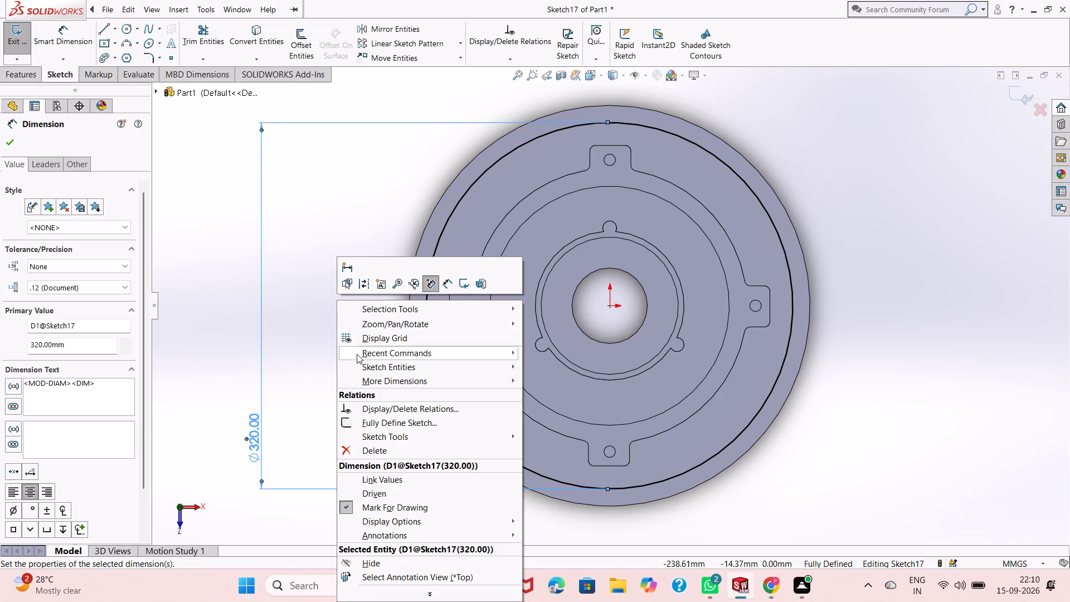
{"action": "left_click", "coordinate": [307, 324]}
{"action": "scroll", "coordinate": [307, 323], "scroll_direction": "up", "scroll_amount": 2}
{"action": "scroll", "coordinate": [721, 257], "scroll_direction": "down", "scroll_amount": 2}
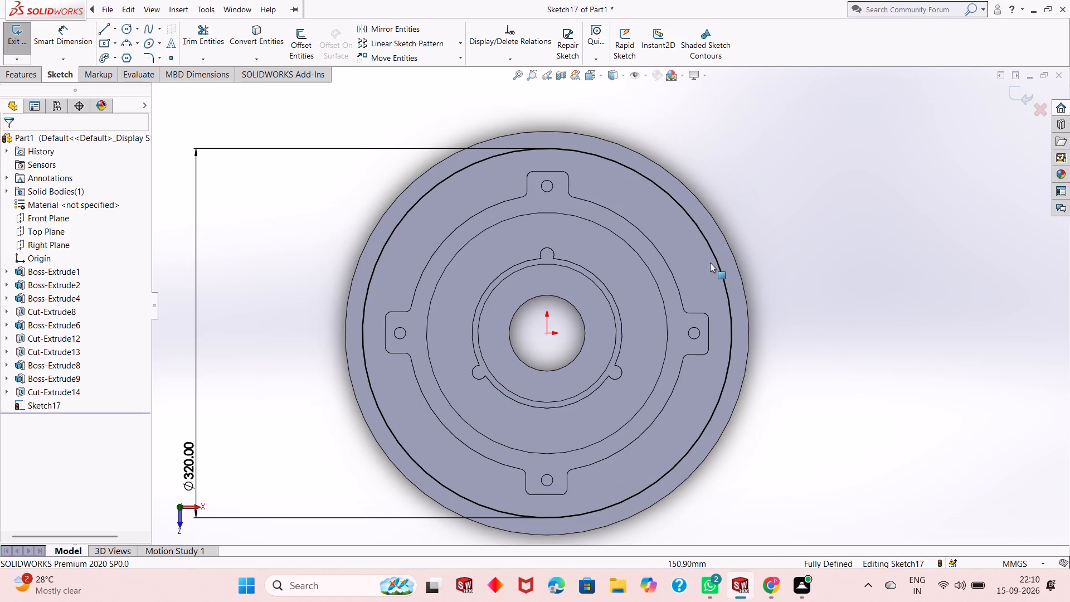
Sketch a small circle about 11 mm in diameter, centred on the top point of the 320 mm circle.
{"action": "left_click", "coordinate": [126, 31]}
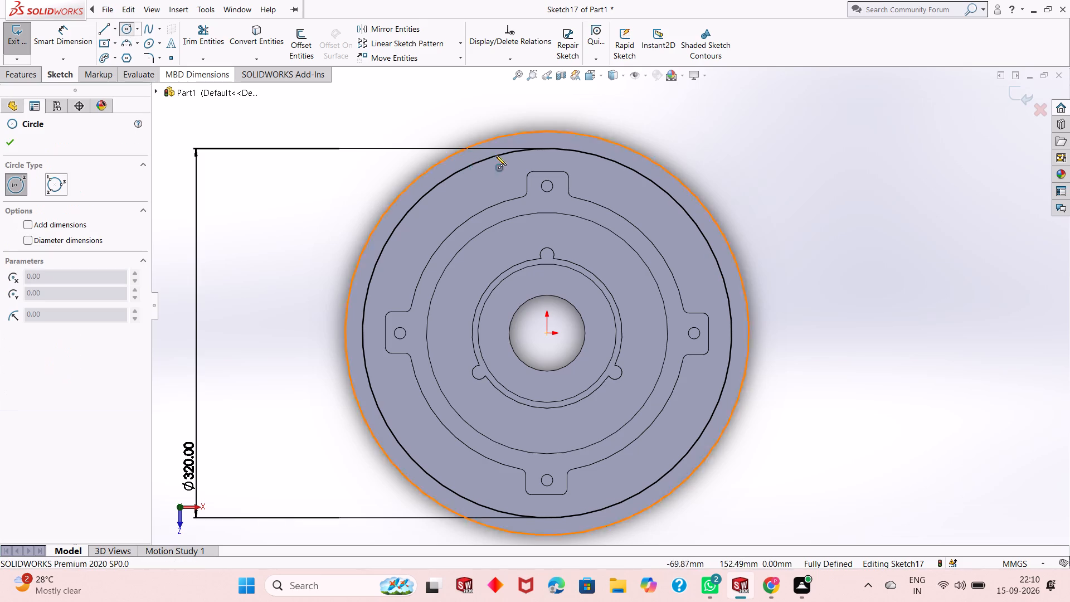
{"action": "left_click", "coordinate": [545, 148]}
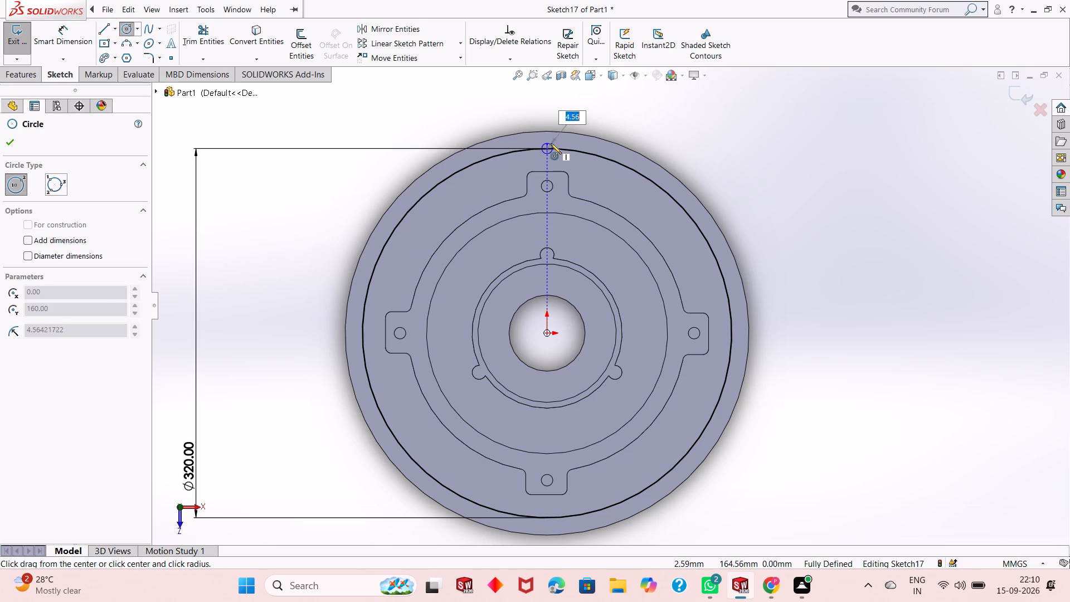
{"action": "left_click", "coordinate": [551, 143]}
{"action": "left_click", "coordinate": [12, 146]}
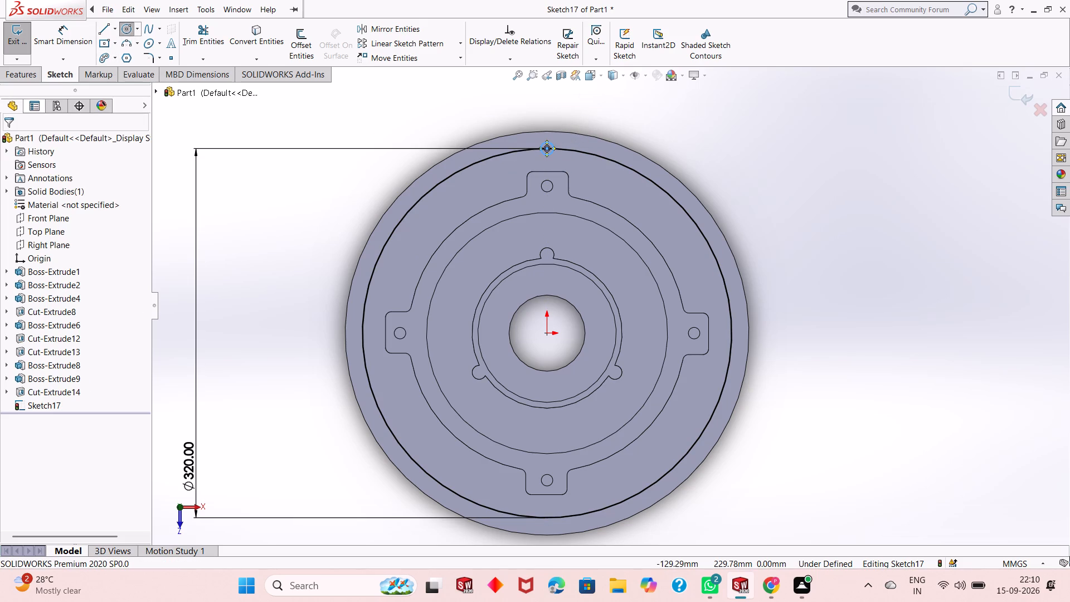
Dimension the small circle at the top of the 320 mm circle with a diameter of 12 mm.
{"action": "left_click", "coordinate": [55, 47]}
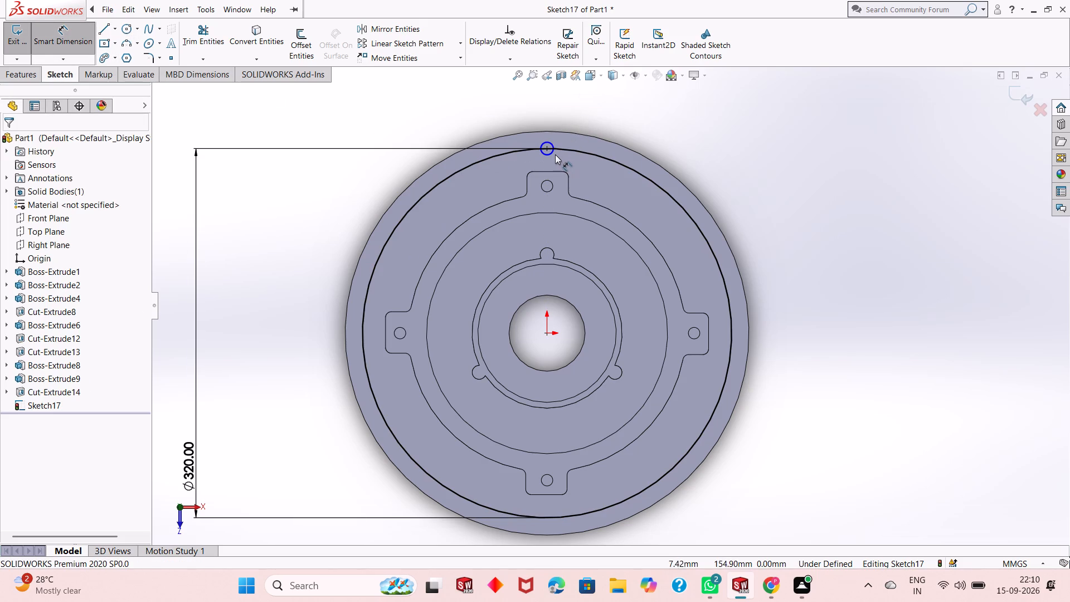
{"action": "left_click", "coordinate": [553, 155]}
{"action": "left_click", "coordinate": [777, 213]}
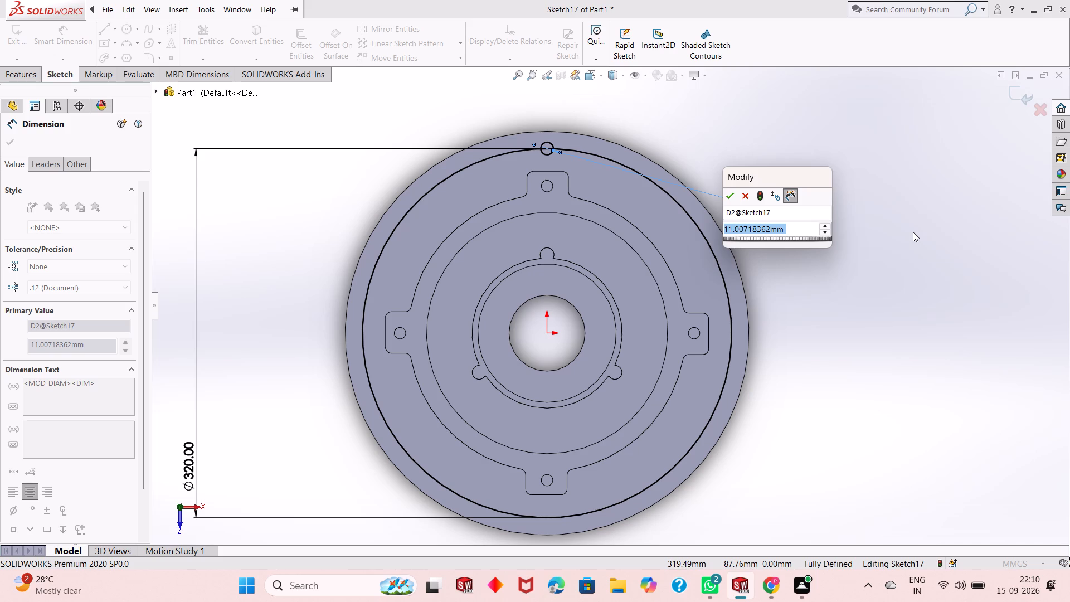
{"action": "scroll", "coordinate": [965, 319], "scroll_direction": "down", "scroll_amount": 2}
{"action": "scroll", "coordinate": [533, 264], "scroll_direction": "up", "scroll_amount": 1}
{"action": "scroll", "coordinate": [621, 305], "scroll_direction": "up", "scroll_amount": 1}
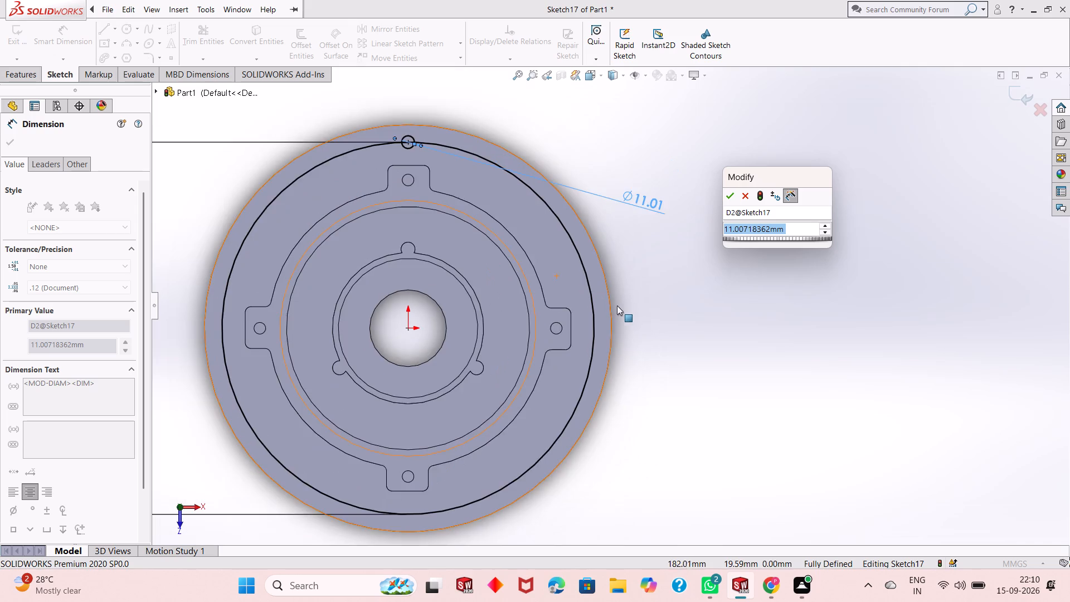
{"action": "scroll", "coordinate": [604, 308], "scroll_direction": "up", "scroll_amount": 2}
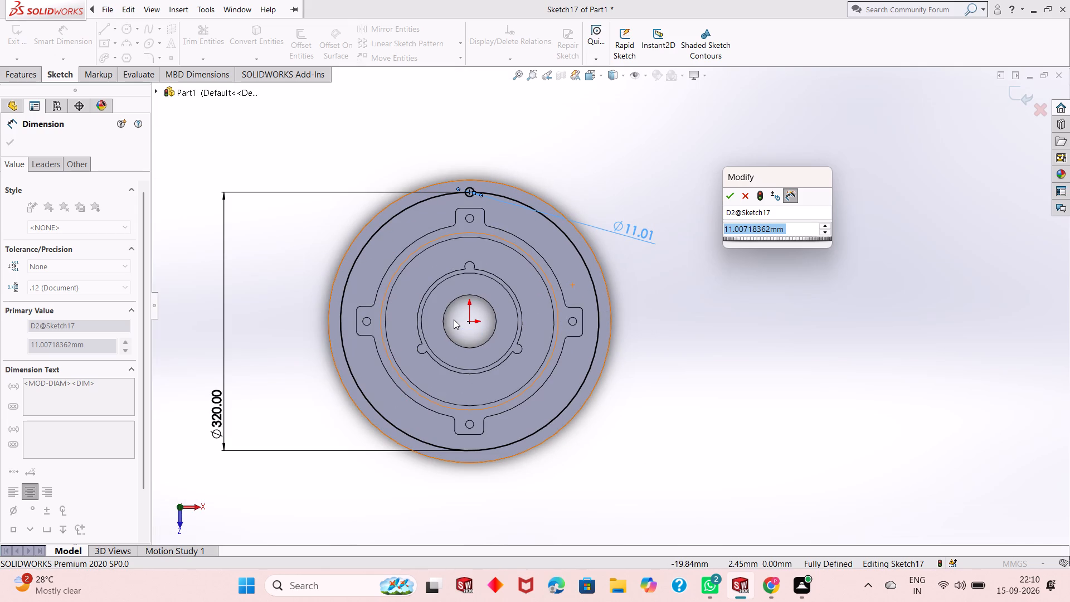
{"action": "scroll", "coordinate": [454, 319], "scroll_direction": "down", "scroll_amount": 2}
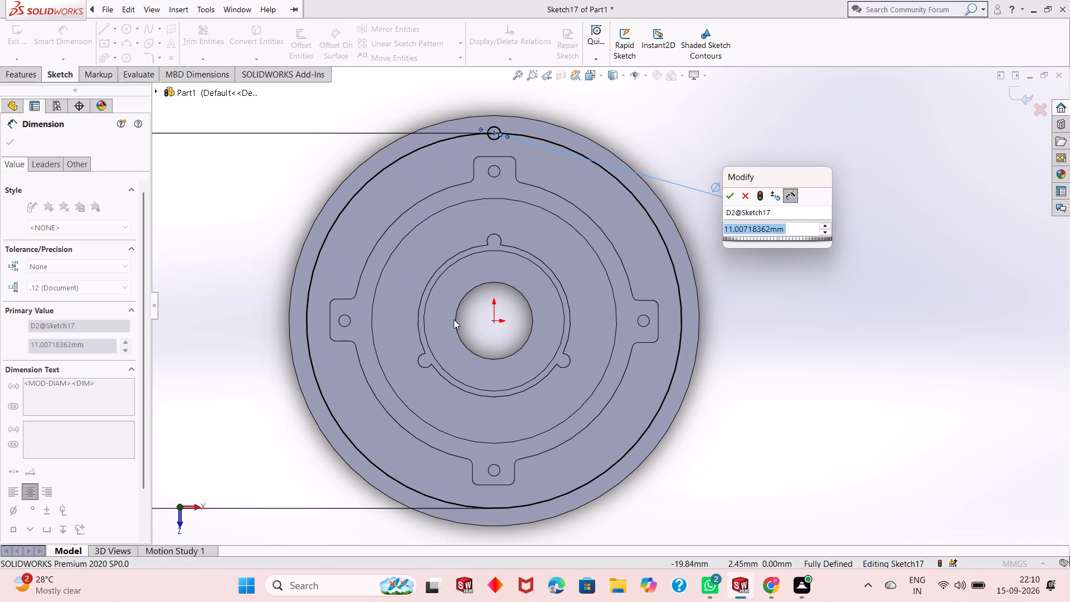
{"action": "scroll", "coordinate": [454, 319], "scroll_direction": "down", "scroll_amount": 1}
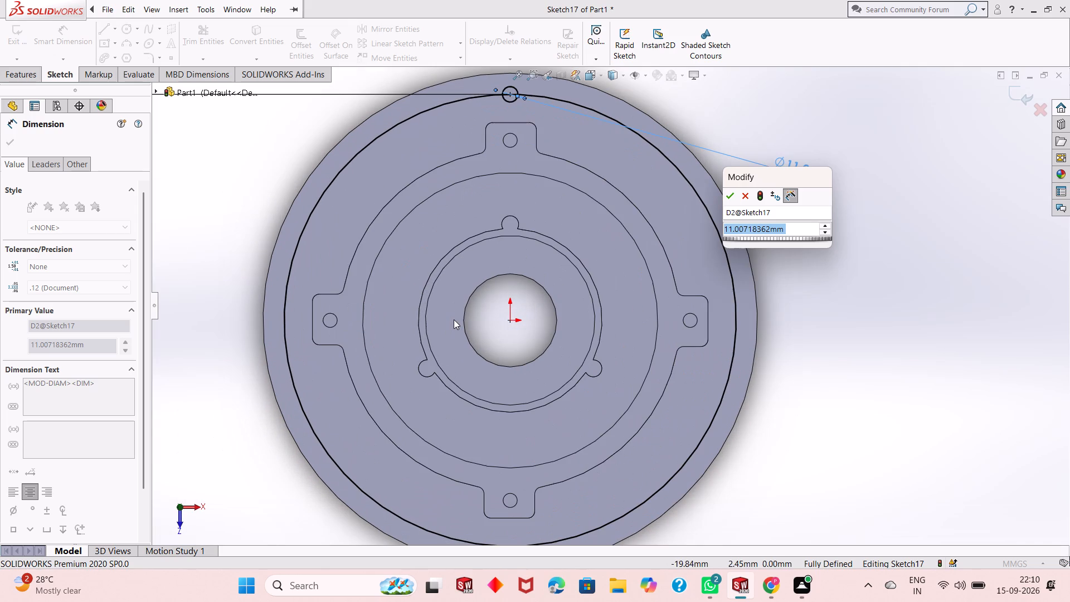
{"action": "scroll", "coordinate": [454, 319], "scroll_direction": "up", "scroll_amount": 1}
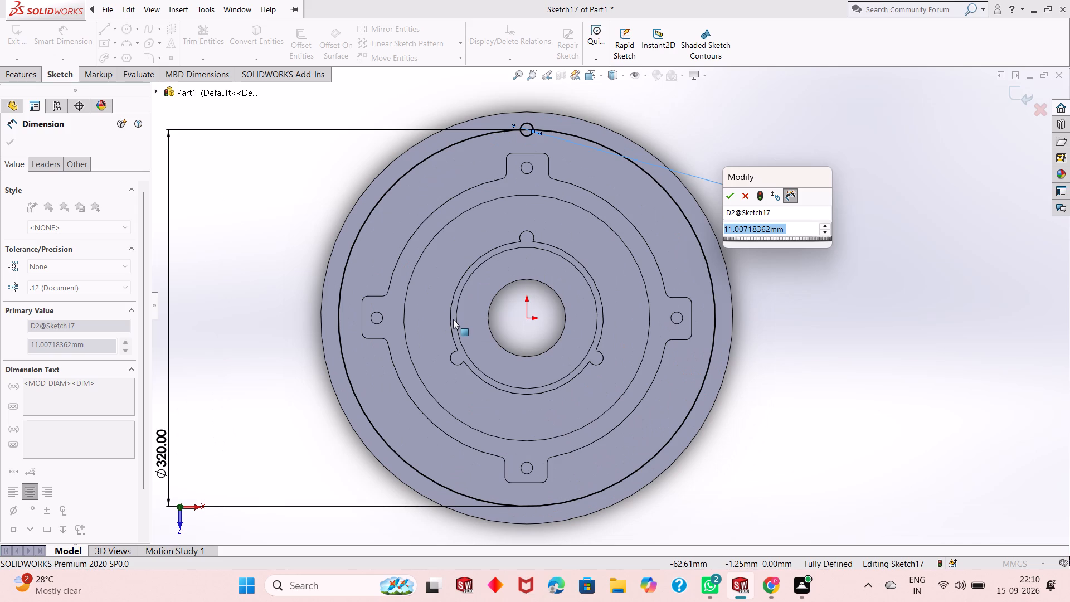
{"action": "scroll", "coordinate": [453, 319], "scroll_direction": "up", "scroll_amount": 1}
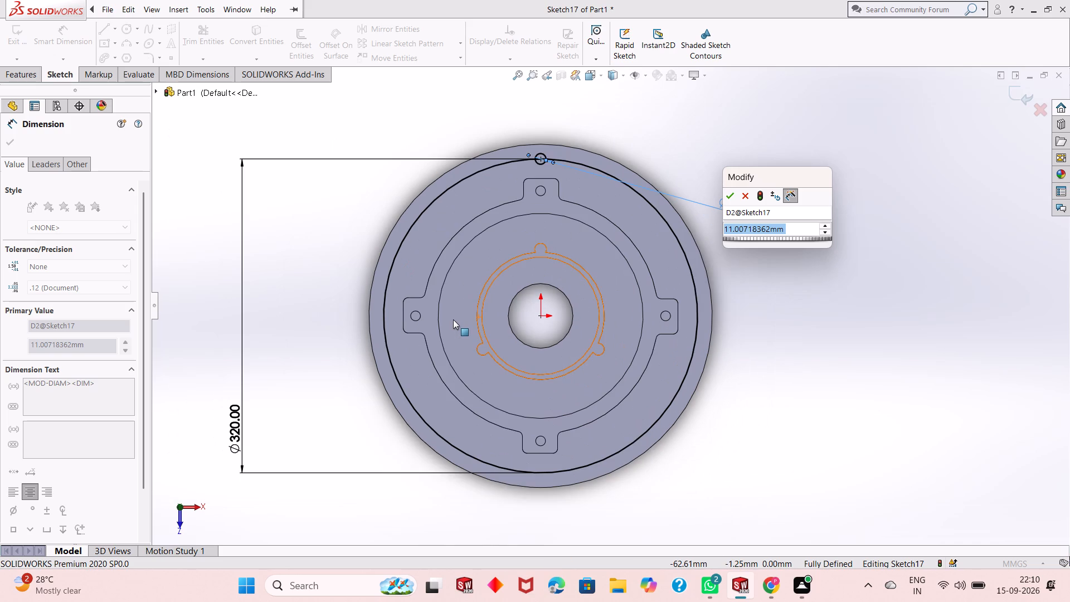
{"action": "scroll", "coordinate": [590, 329], "scroll_direction": "down", "scroll_amount": 1}
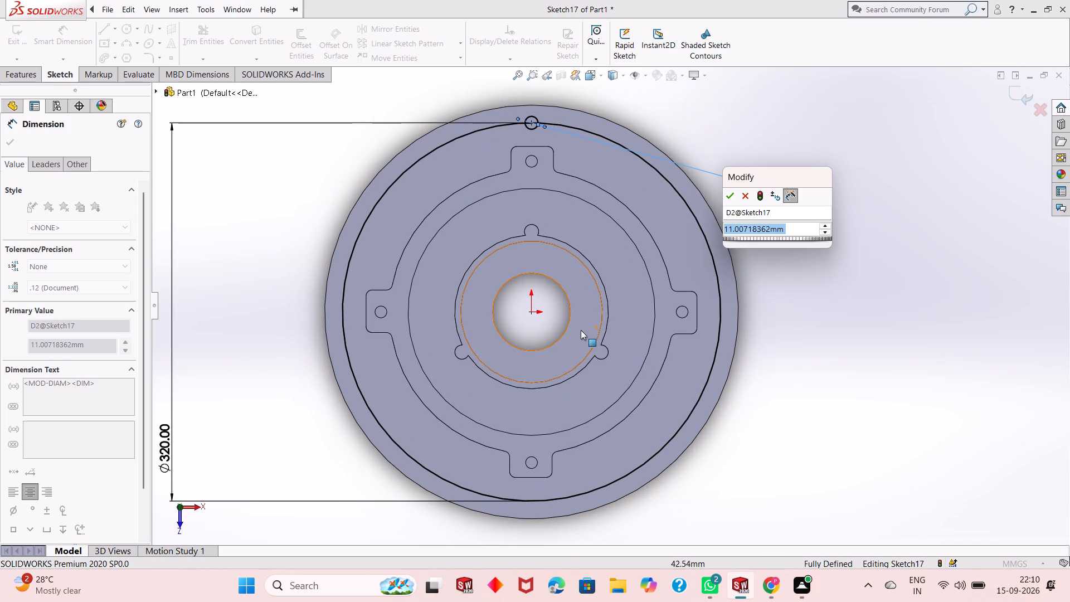
{"action": "scroll", "coordinate": [576, 331], "scroll_direction": "down", "scroll_amount": 1}
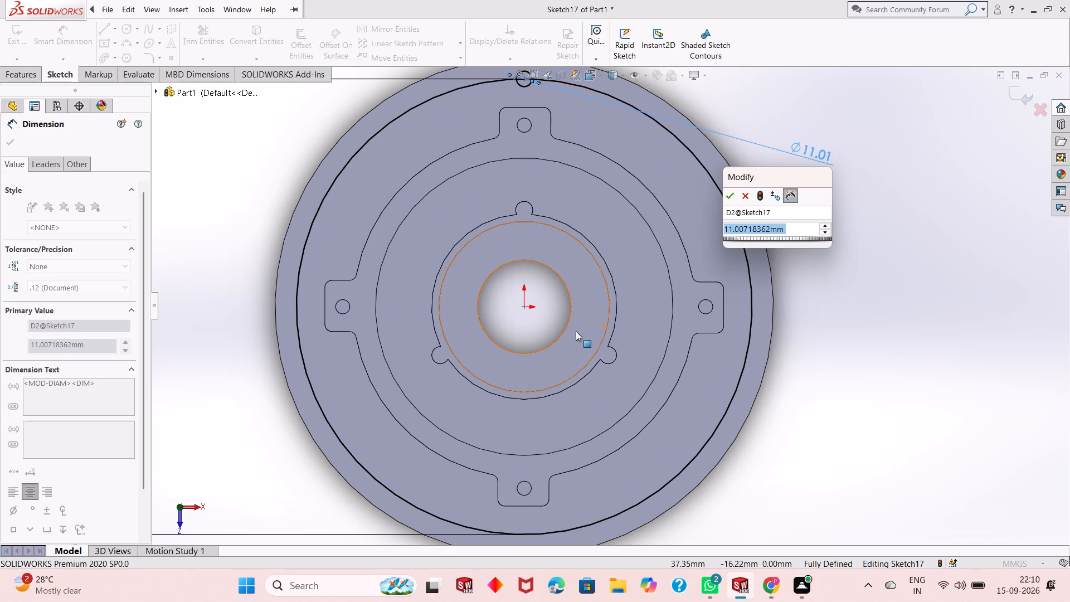
{"action": "scroll", "coordinate": [576, 331], "scroll_direction": "down", "scroll_amount": 2}
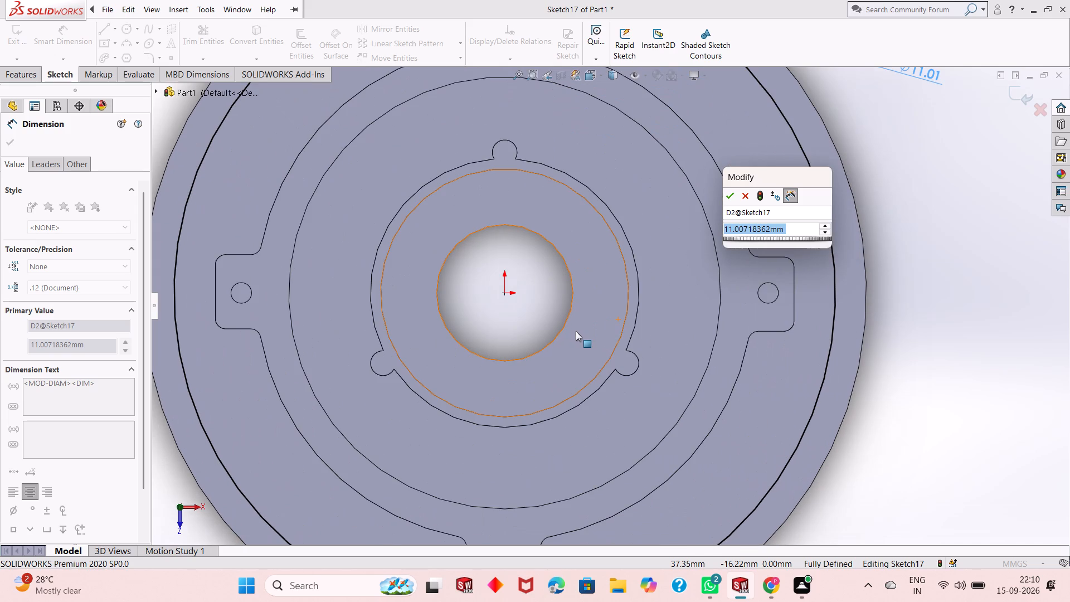
{"action": "scroll", "coordinate": [575, 331], "scroll_direction": "down", "scroll_amount": 1}
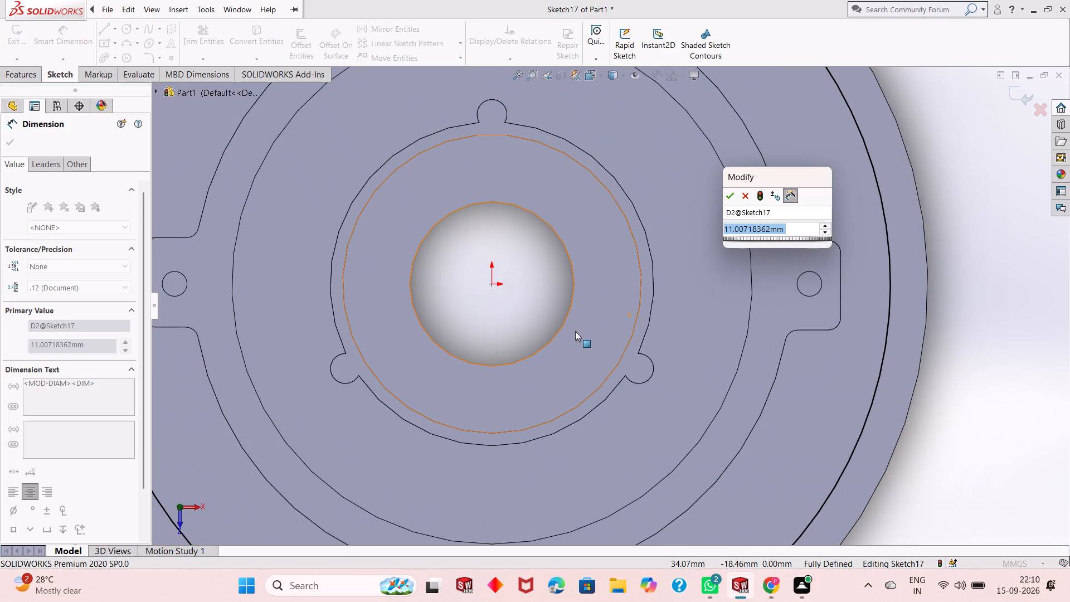
{"action": "scroll", "coordinate": [575, 331], "scroll_direction": "down", "scroll_amount": 2}
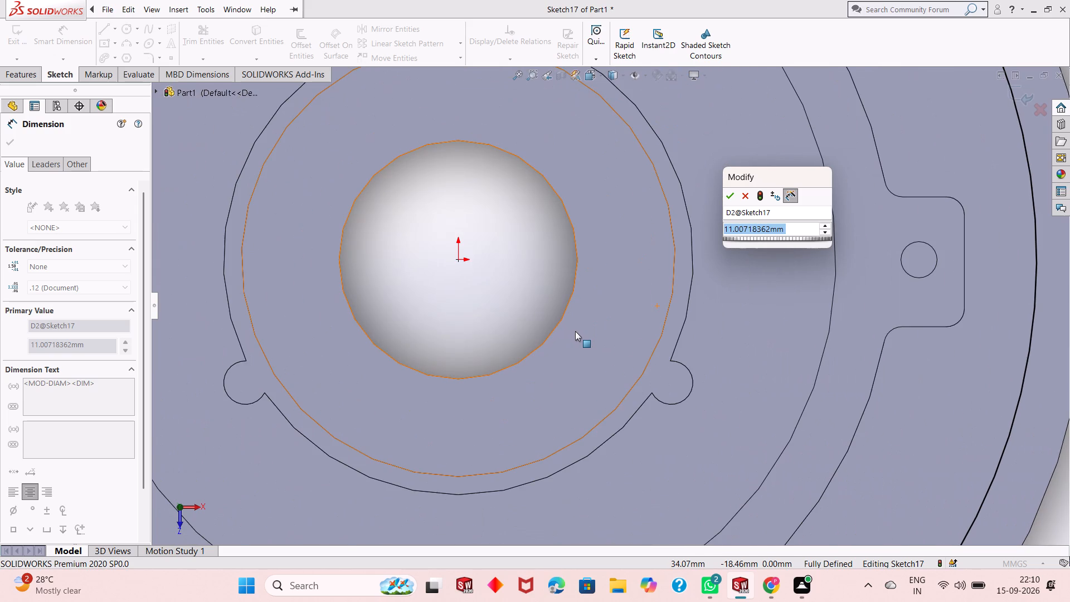
{"action": "scroll", "coordinate": [575, 331], "scroll_direction": "down", "scroll_amount": 1}
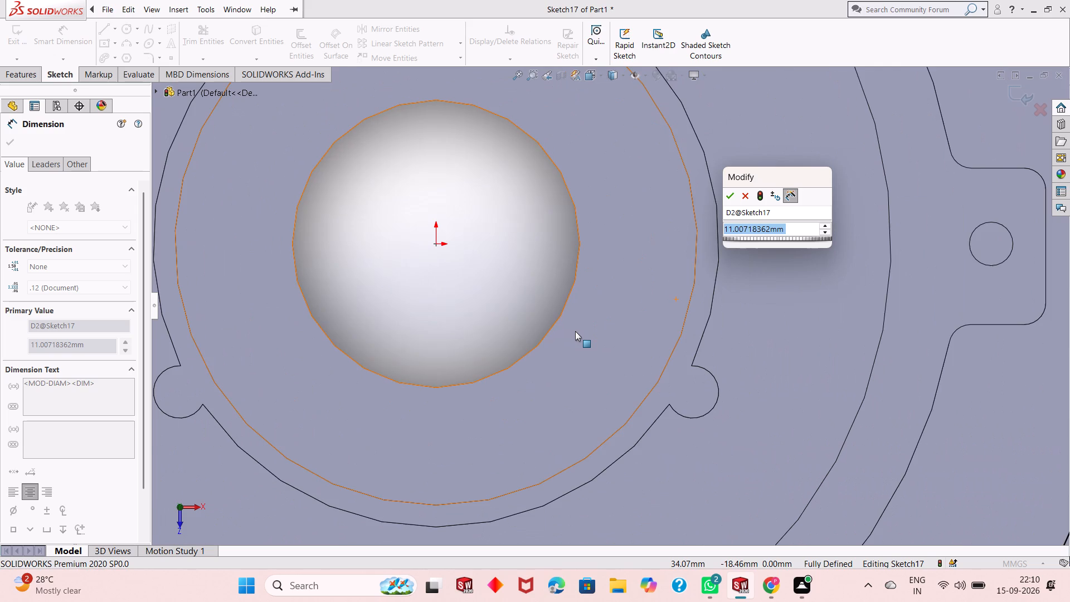
{"action": "scroll", "coordinate": [575, 331], "scroll_direction": "up", "scroll_amount": 1}
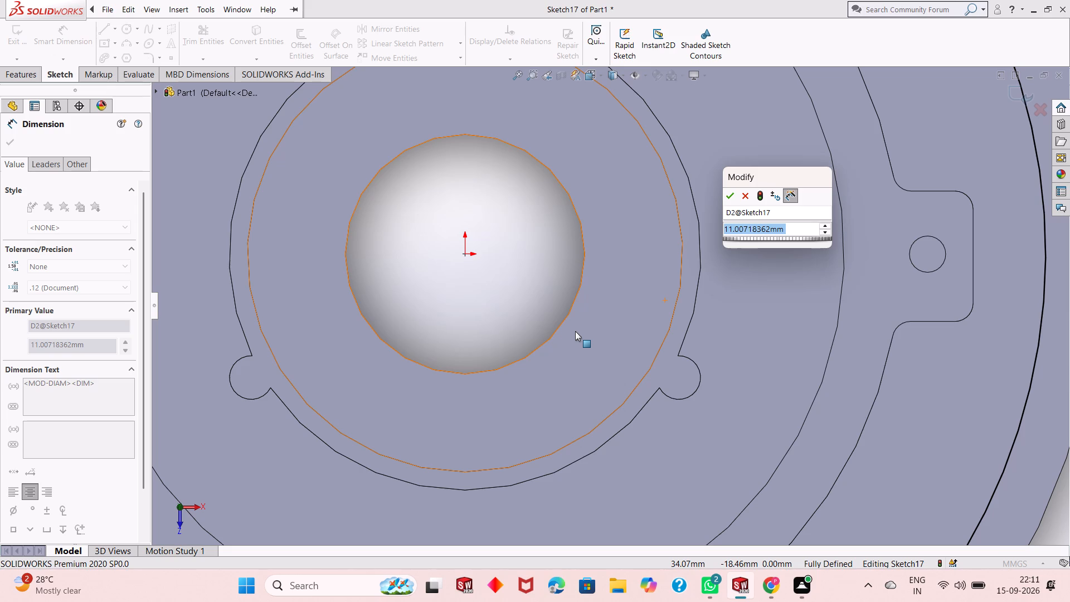
{"action": "scroll", "coordinate": [575, 331], "scroll_direction": "up", "scroll_amount": 5}
{"action": "scroll", "coordinate": [593, 142], "scroll_direction": "up", "scroll_amount": 3}
{"action": "scroll", "coordinate": [594, 135], "scroll_direction": "down", "scroll_amount": 2}
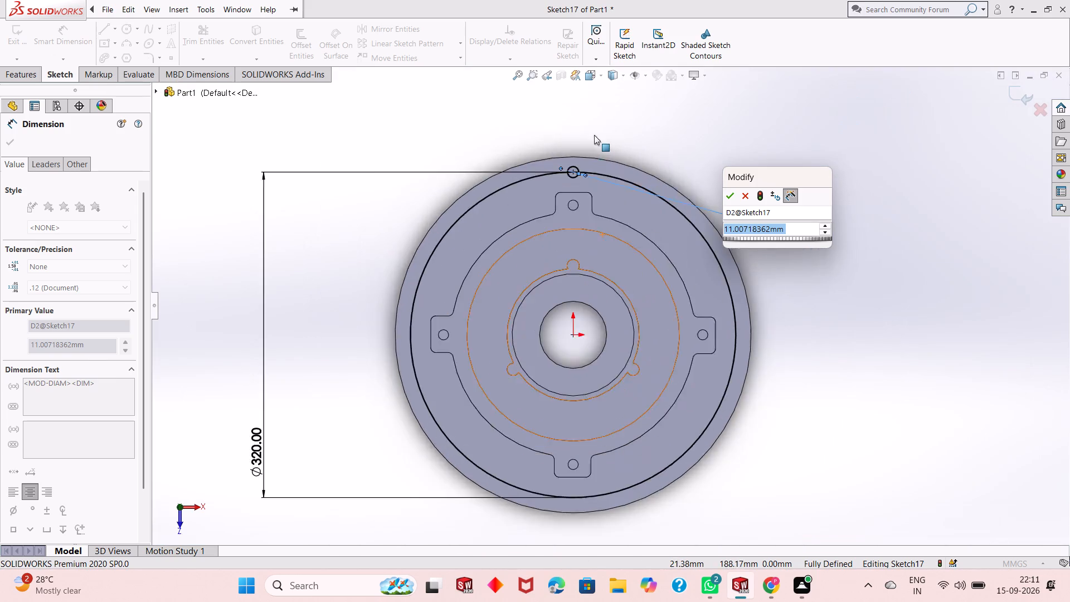
{"action": "scroll", "coordinate": [604, 209], "scroll_direction": "down", "scroll_amount": 3}
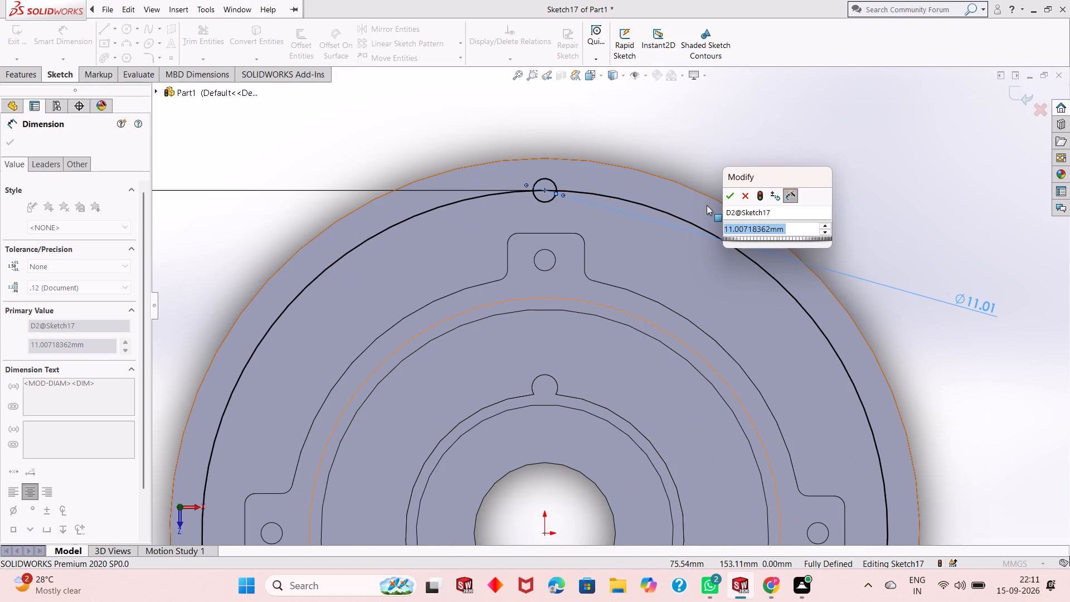
{"action": "type", "text": "12"}
{"action": "key", "text": "Return"}
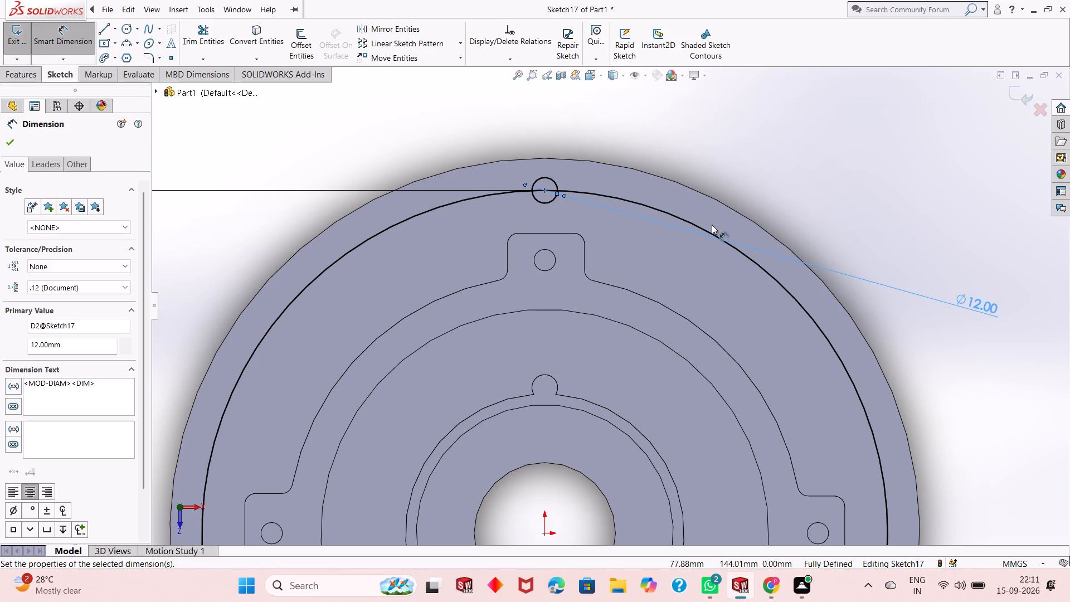
{"action": "scroll", "coordinate": [586, 226], "scroll_direction": "up", "scroll_amount": 2}
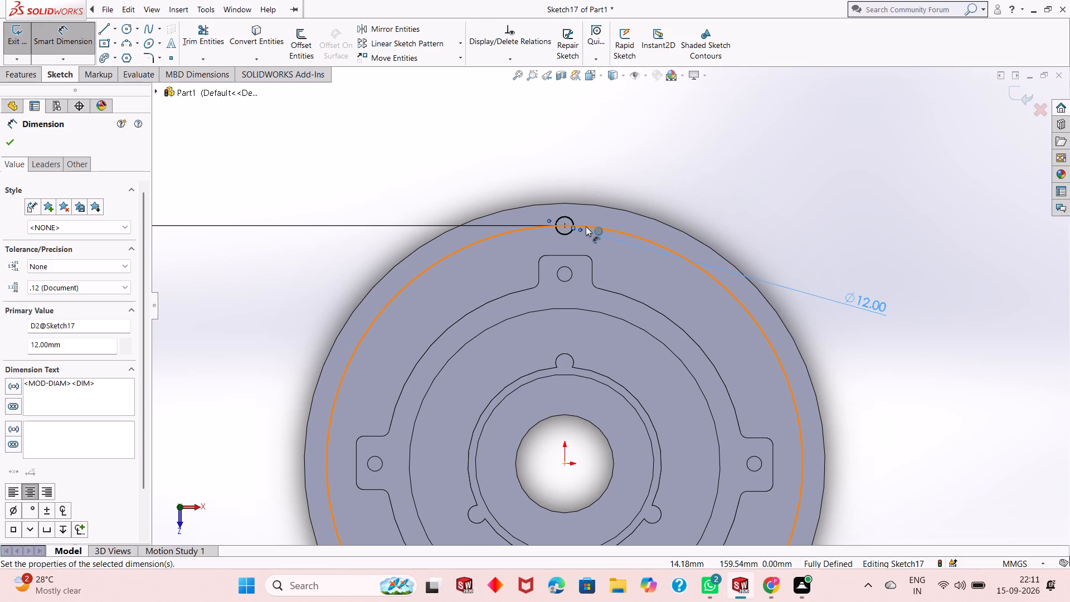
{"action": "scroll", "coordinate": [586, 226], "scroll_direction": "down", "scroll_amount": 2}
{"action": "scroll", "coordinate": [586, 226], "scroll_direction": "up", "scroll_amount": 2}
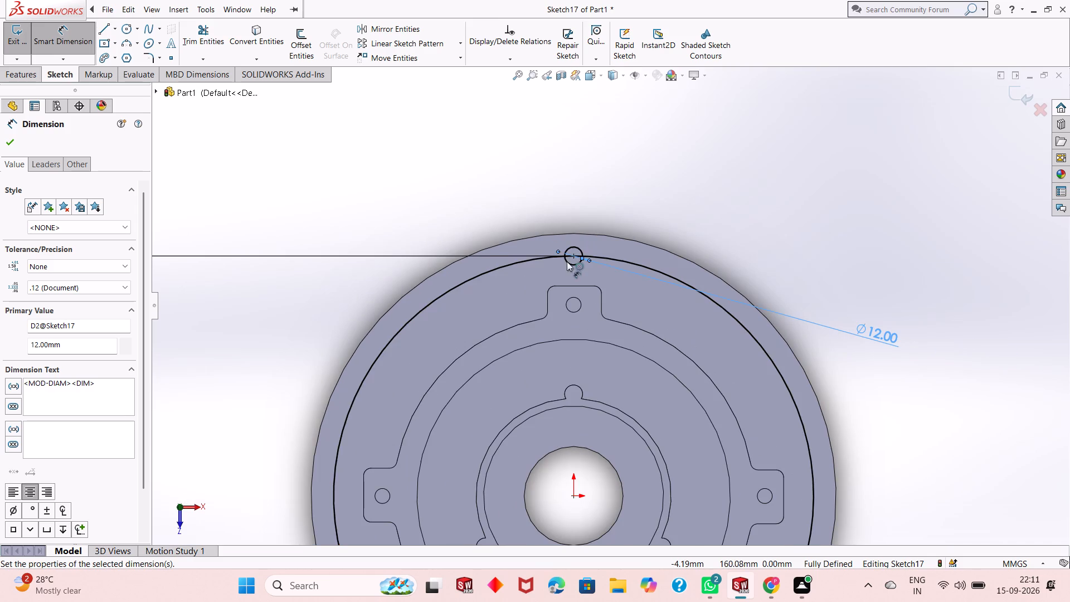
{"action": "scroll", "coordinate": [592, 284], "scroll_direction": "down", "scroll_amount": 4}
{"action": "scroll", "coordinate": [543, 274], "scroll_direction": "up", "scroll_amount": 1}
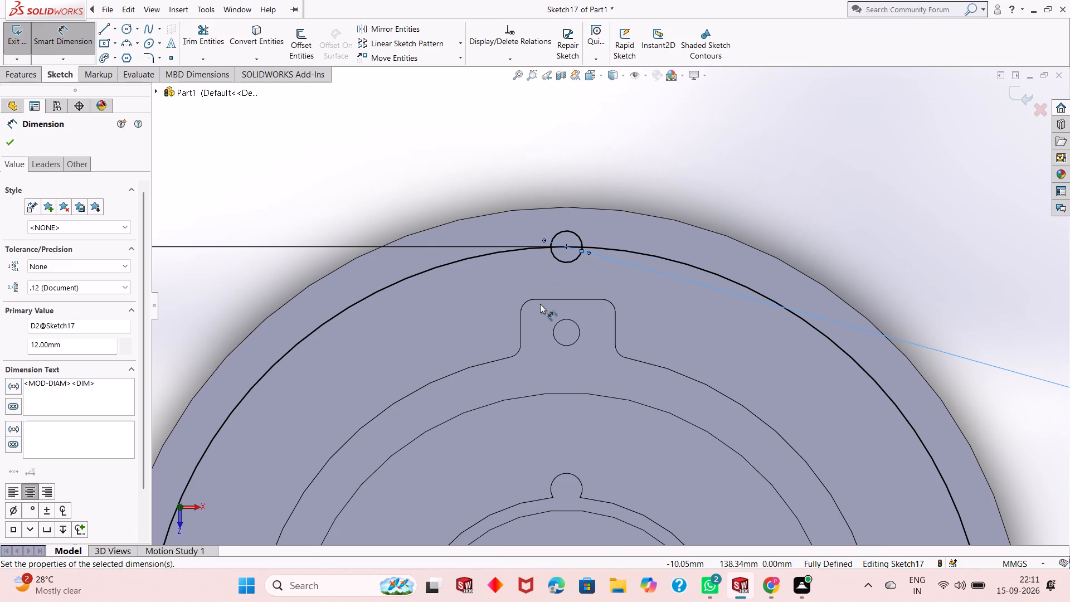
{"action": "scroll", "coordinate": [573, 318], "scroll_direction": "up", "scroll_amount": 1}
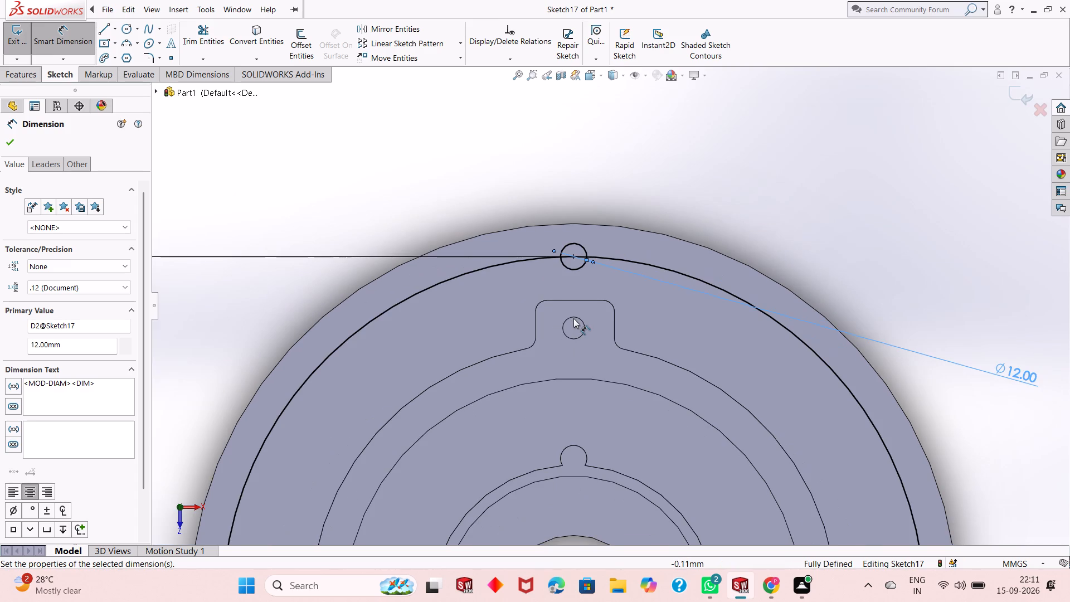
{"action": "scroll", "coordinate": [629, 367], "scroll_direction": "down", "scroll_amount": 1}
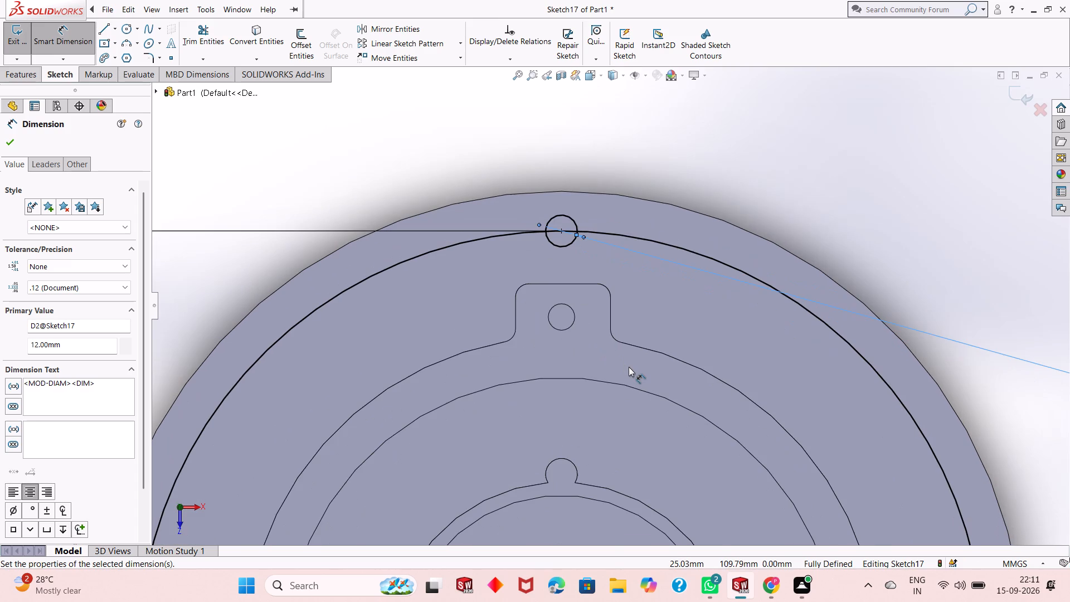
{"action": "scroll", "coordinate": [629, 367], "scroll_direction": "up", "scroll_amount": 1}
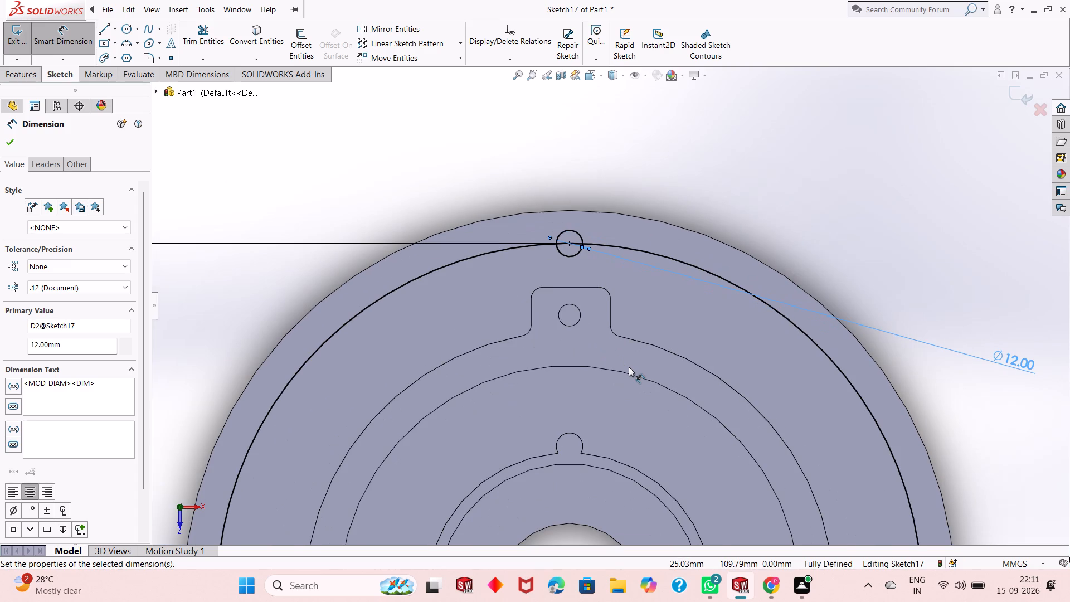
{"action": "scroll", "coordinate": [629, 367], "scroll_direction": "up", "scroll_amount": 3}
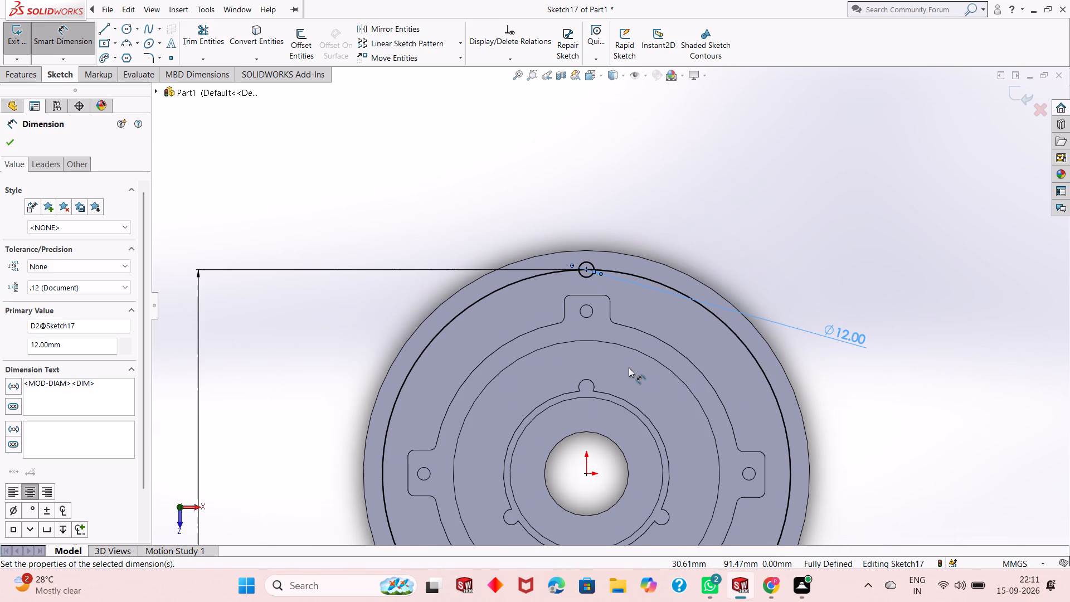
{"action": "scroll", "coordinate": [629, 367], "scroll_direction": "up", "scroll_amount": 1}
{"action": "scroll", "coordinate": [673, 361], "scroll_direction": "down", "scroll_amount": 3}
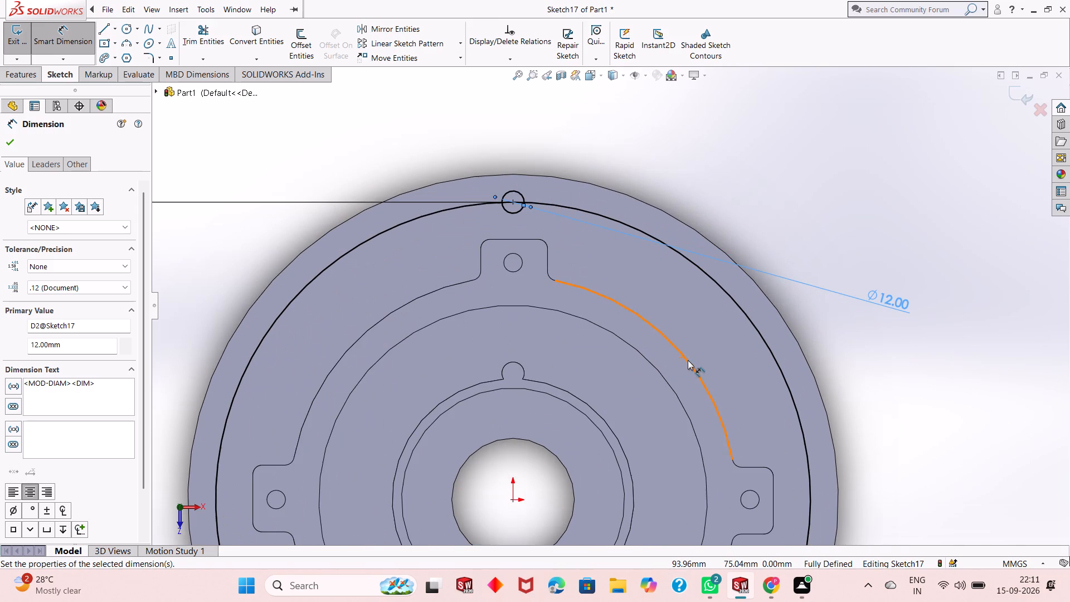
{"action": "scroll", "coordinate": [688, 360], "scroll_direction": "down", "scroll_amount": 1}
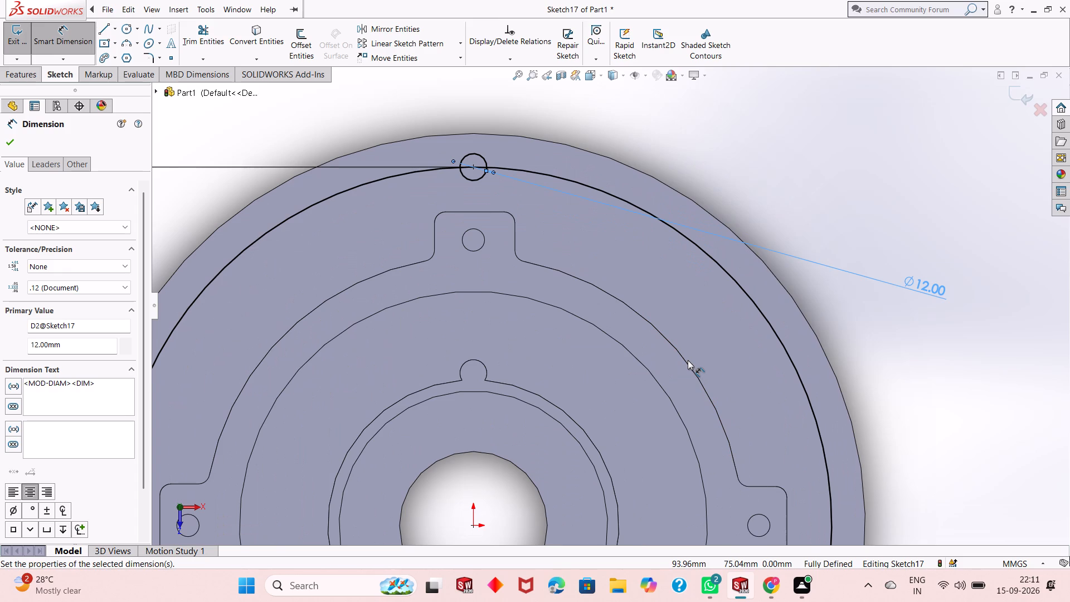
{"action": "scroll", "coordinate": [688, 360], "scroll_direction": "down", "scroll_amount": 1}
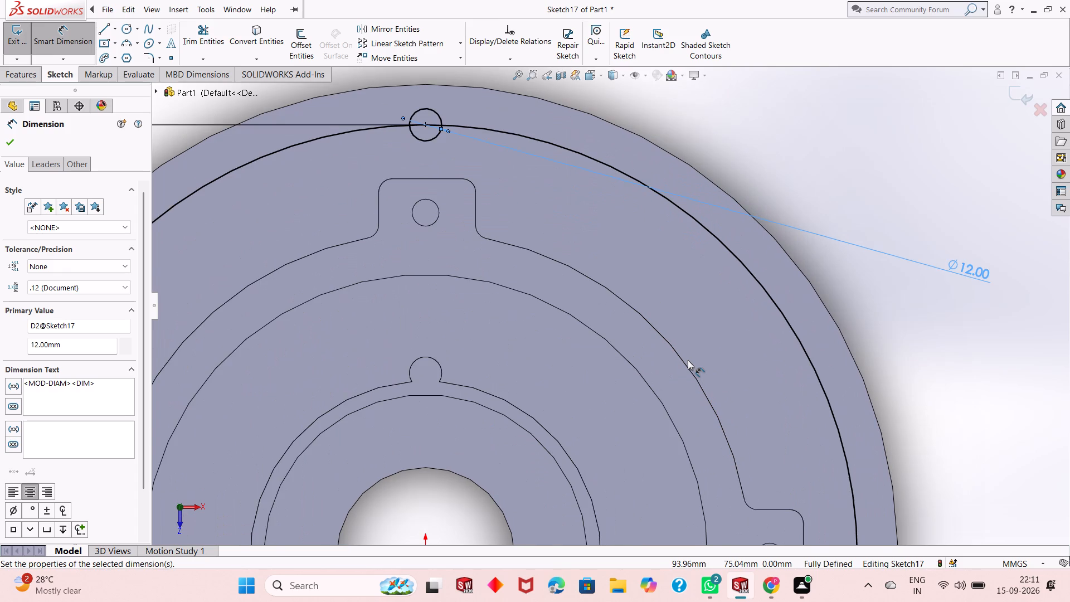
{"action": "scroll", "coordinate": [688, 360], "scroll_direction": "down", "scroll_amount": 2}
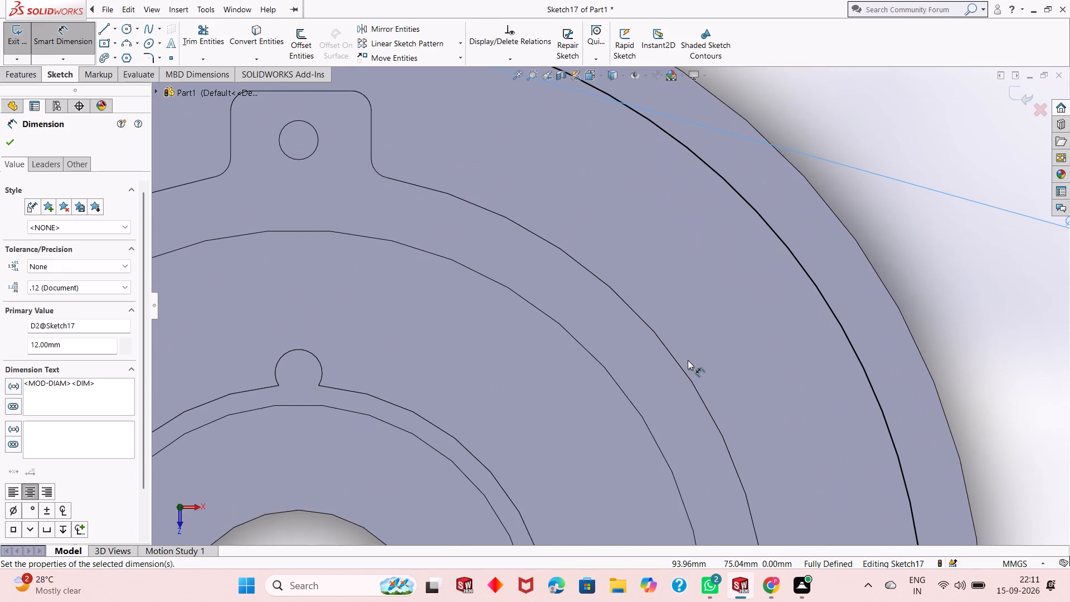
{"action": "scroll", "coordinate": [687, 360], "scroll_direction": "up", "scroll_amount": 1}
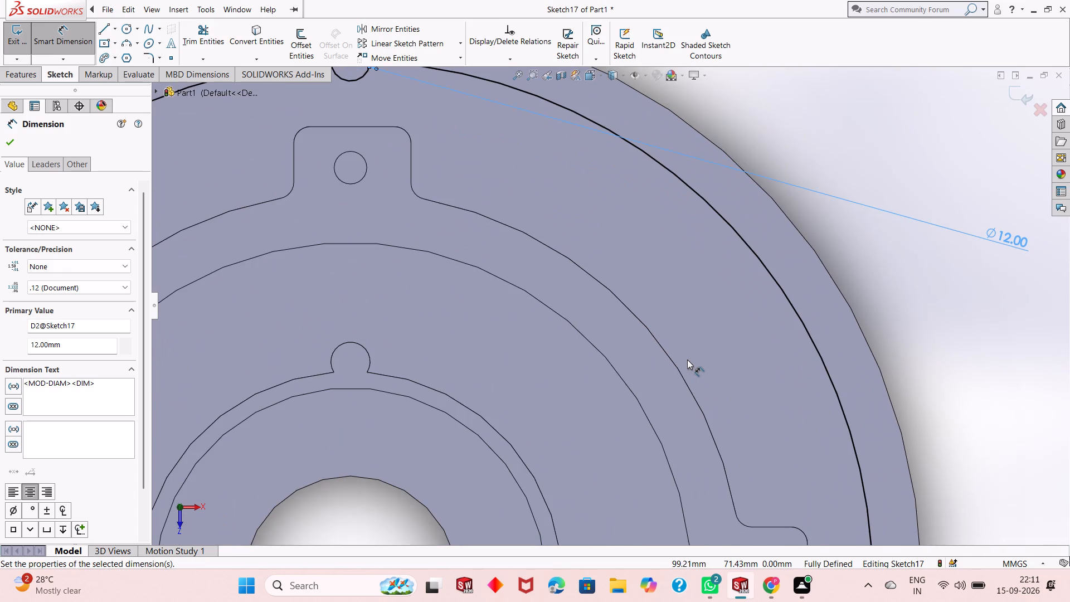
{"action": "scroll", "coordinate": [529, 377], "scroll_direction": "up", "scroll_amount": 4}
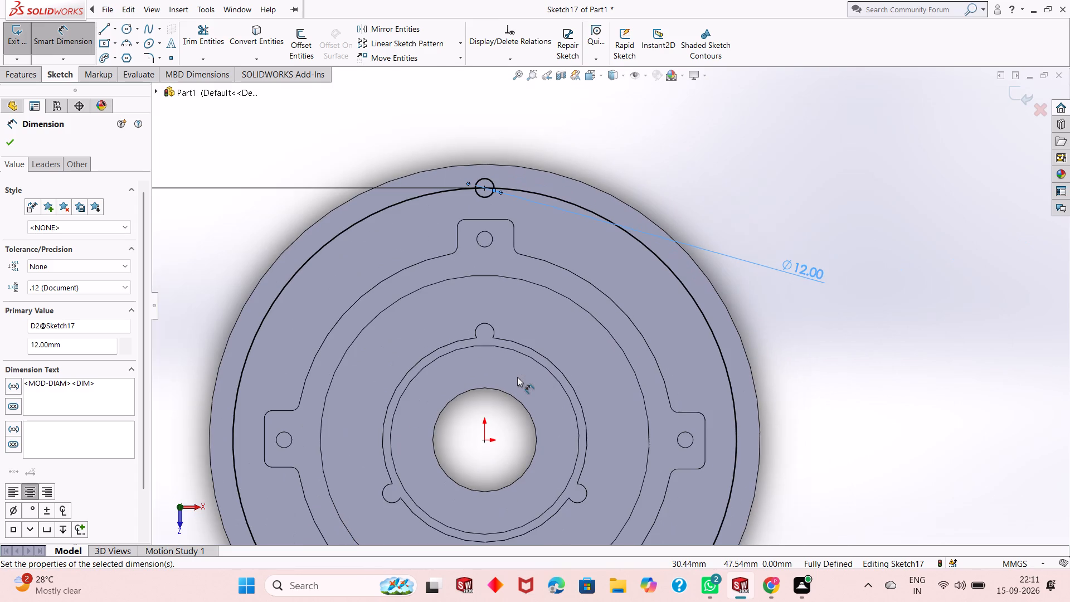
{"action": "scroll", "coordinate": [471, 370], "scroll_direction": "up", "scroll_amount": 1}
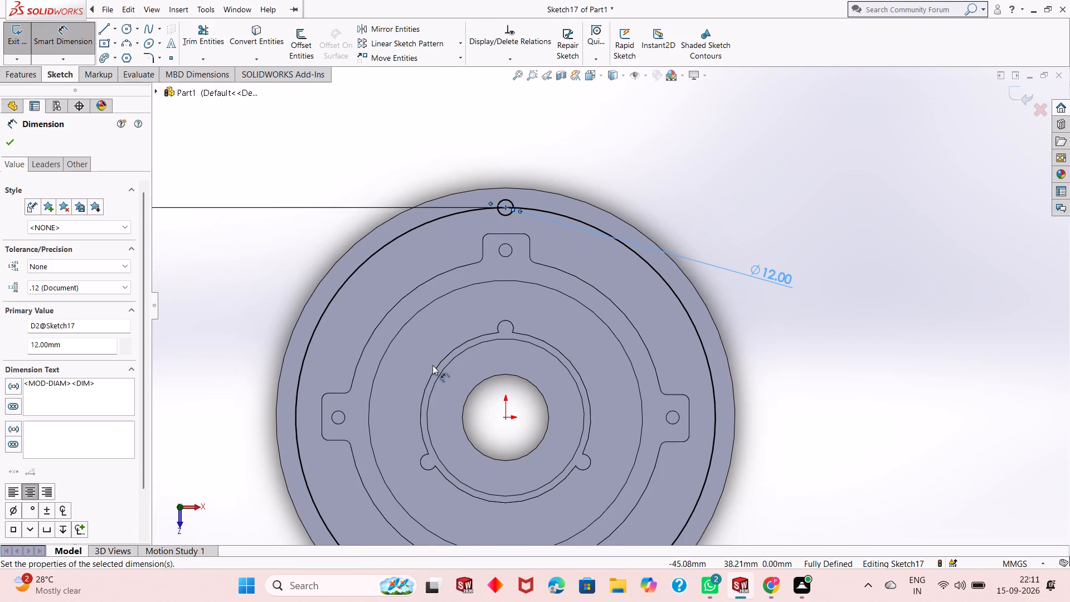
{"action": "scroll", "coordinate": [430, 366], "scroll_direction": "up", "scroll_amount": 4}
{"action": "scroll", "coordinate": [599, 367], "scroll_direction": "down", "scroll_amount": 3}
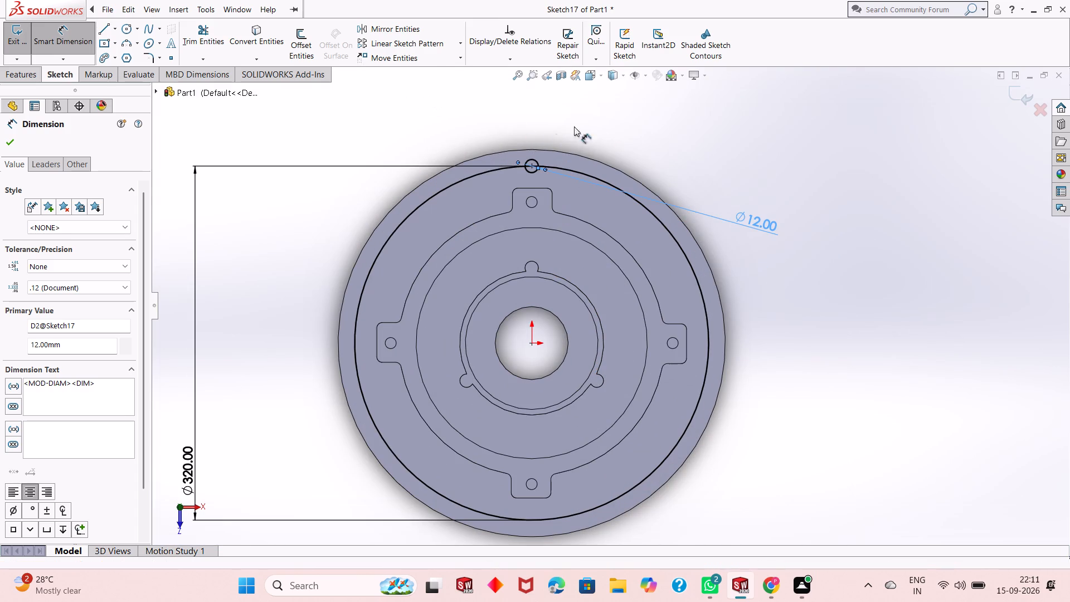
Create a circular sketch pattern of the 12 mm circle with 12 equally spaced instances over 360 degrees about the origin.
{"action": "left_click", "coordinate": [11, 142]}
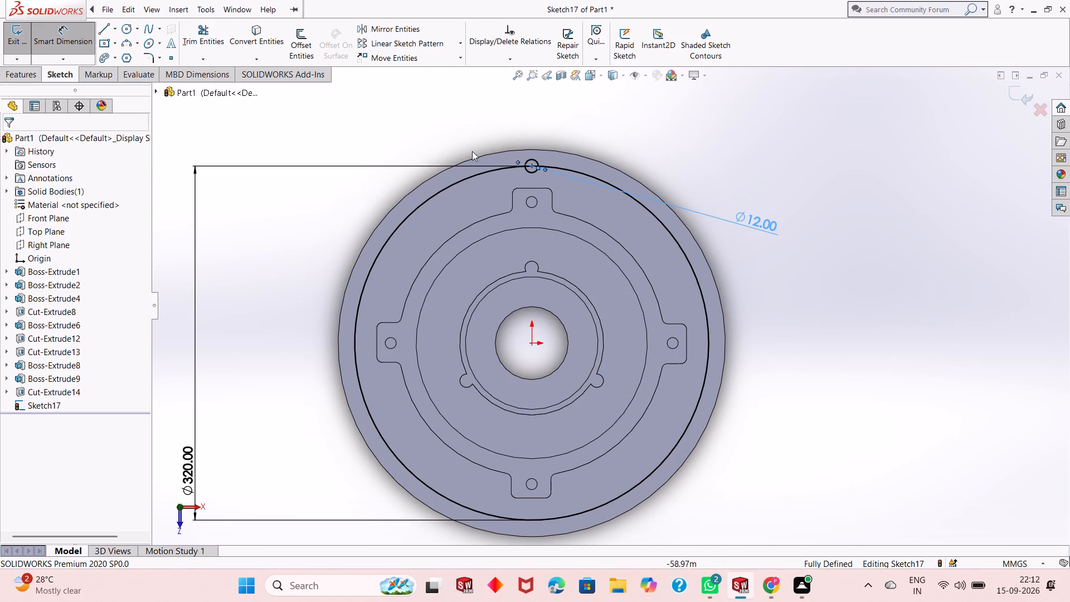
{"action": "left_click", "coordinate": [536, 172]}
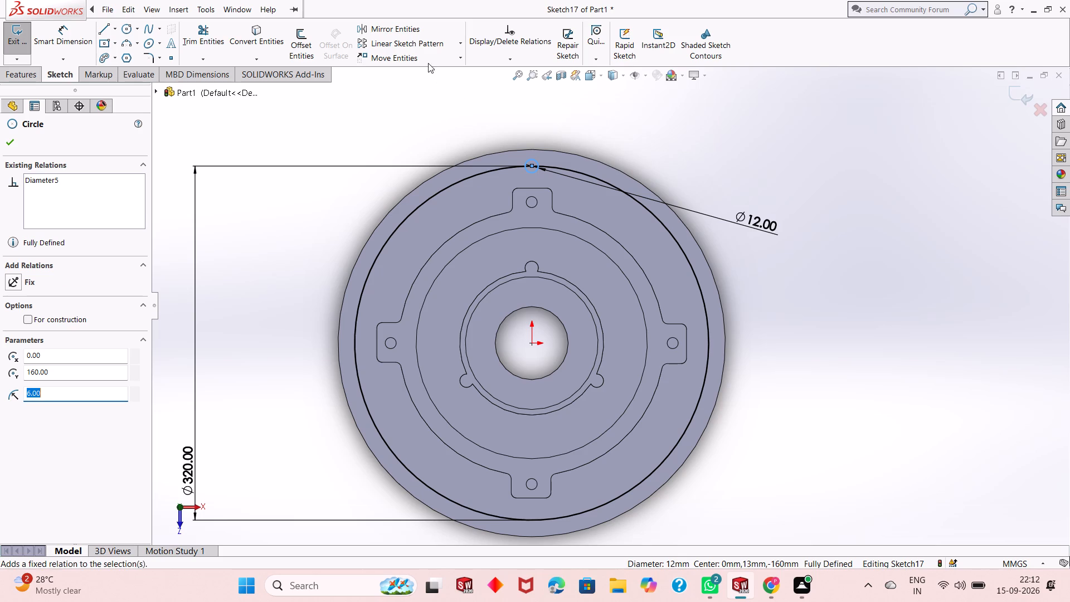
{"action": "left_click", "coordinate": [456, 48]}
{"action": "left_click", "coordinate": [465, 46]}
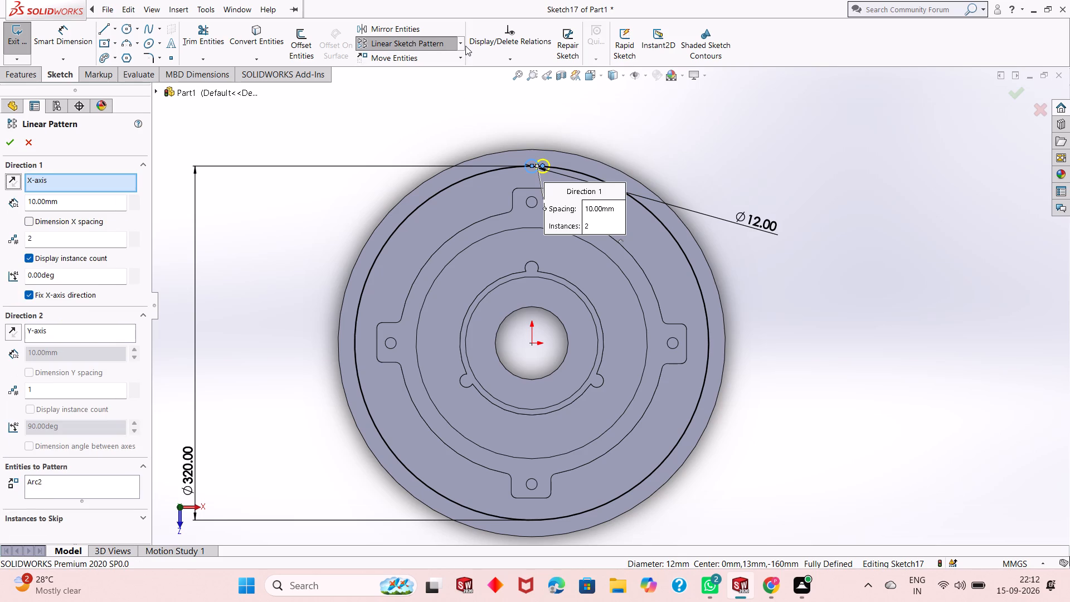
{"action": "left_click", "coordinate": [460, 48]}
{"action": "left_click", "coordinate": [460, 72]}
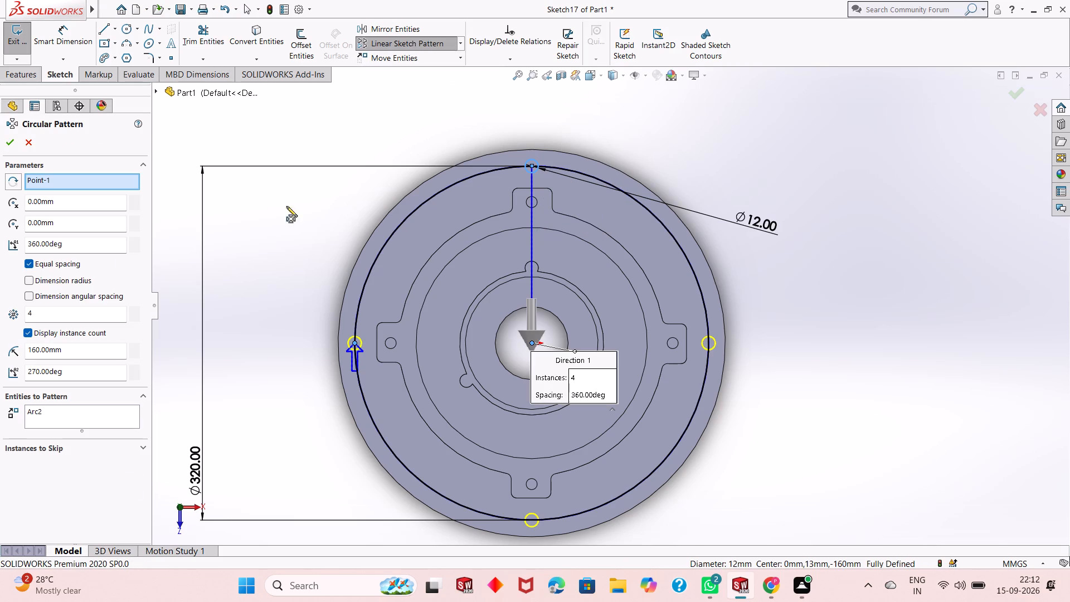
{"action": "double_click", "coordinate": [60, 305]}
{"action": "left_click", "coordinate": [56, 308]}
{"action": "left_click", "coordinate": [55, 308]}
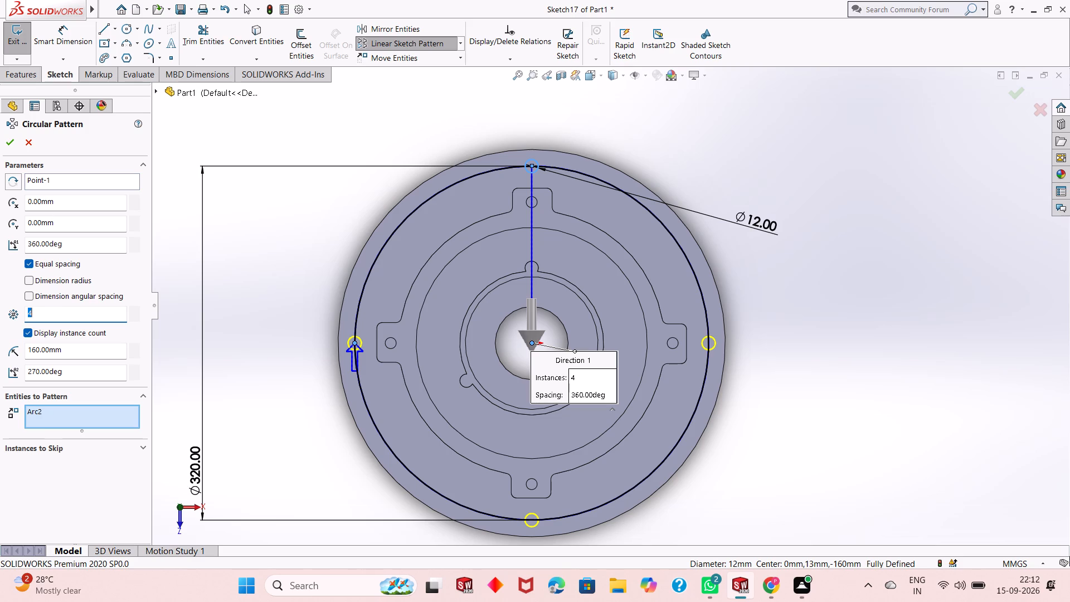
{"action": "type", "text": "12"}
{"action": "key", "text": "Return"}
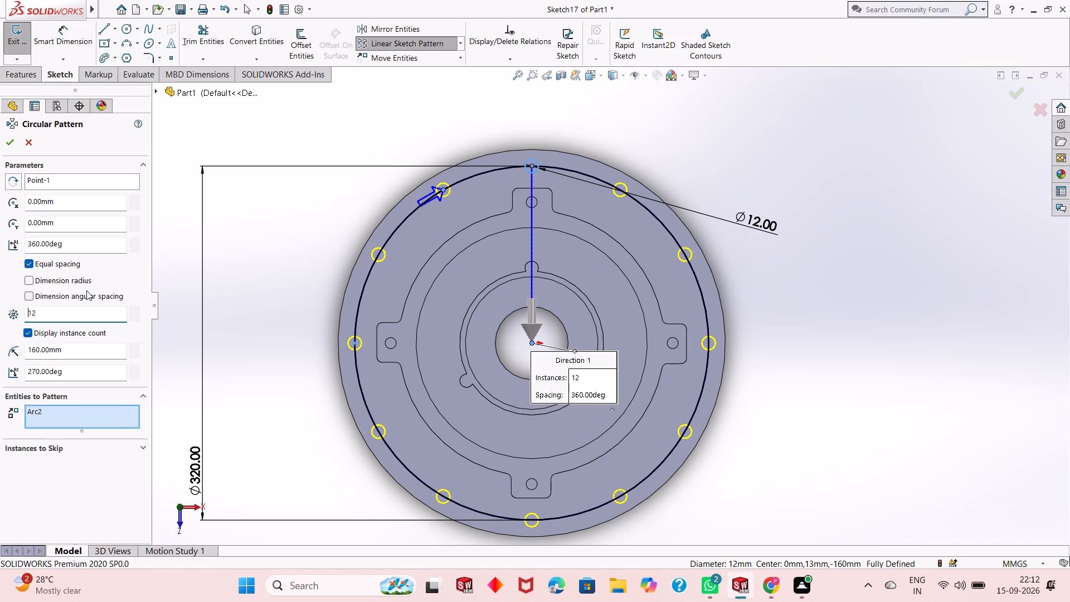
{"action": "scroll", "coordinate": [532, 324], "scroll_direction": "up", "scroll_amount": 1}
{"action": "scroll", "coordinate": [658, 364], "scroll_direction": "down", "scroll_amount": 1}
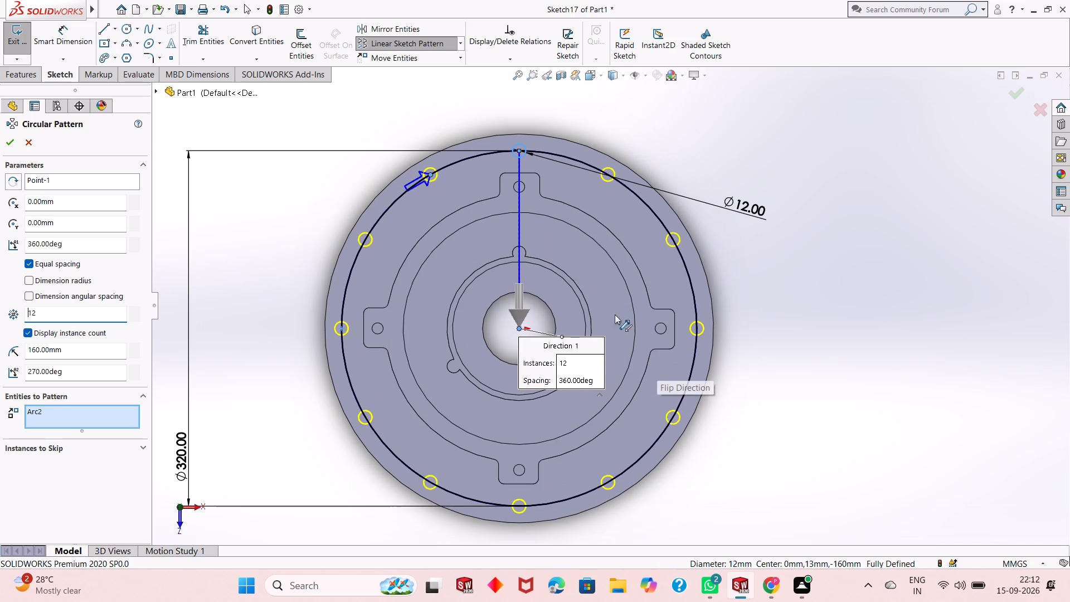
{"action": "left_click", "coordinate": [6, 143]}
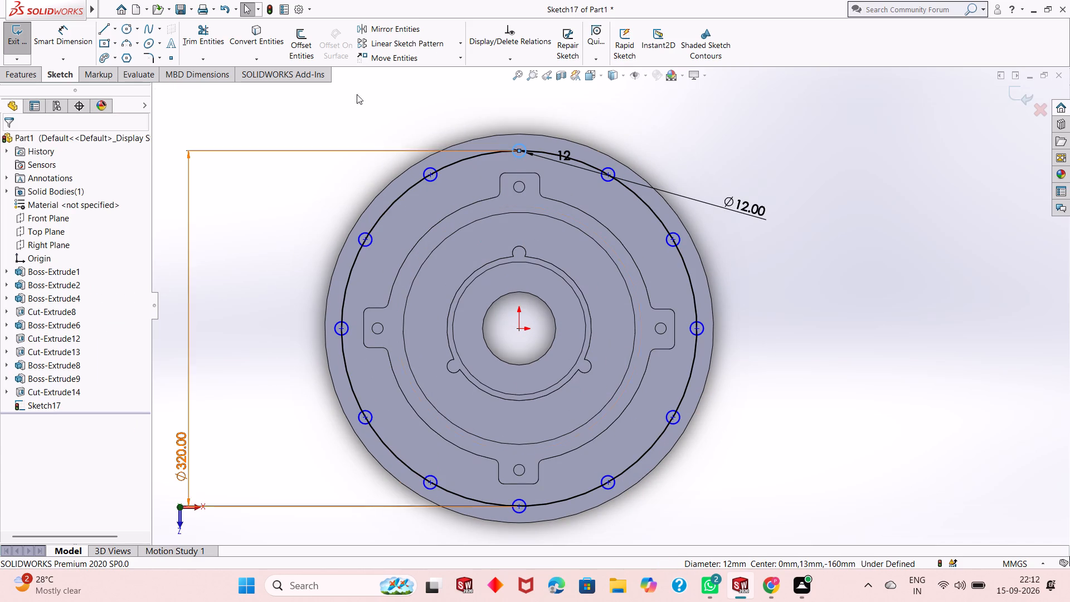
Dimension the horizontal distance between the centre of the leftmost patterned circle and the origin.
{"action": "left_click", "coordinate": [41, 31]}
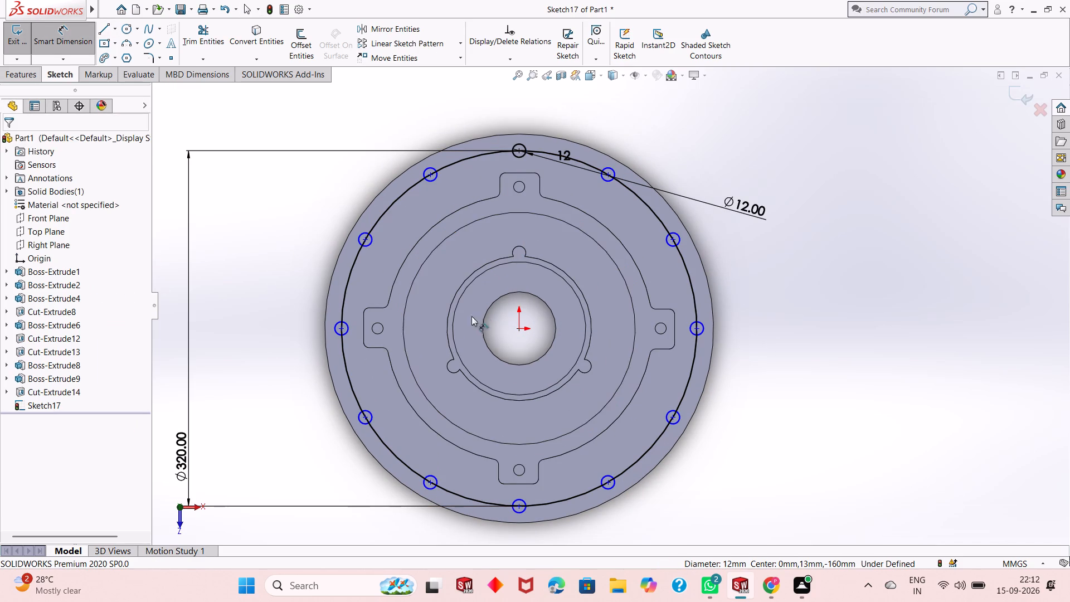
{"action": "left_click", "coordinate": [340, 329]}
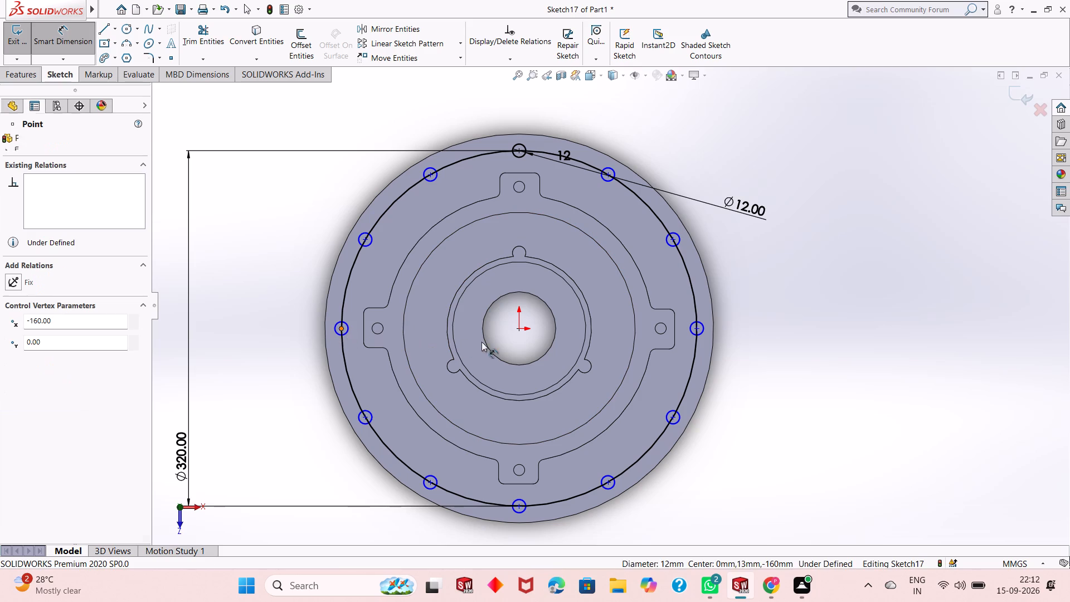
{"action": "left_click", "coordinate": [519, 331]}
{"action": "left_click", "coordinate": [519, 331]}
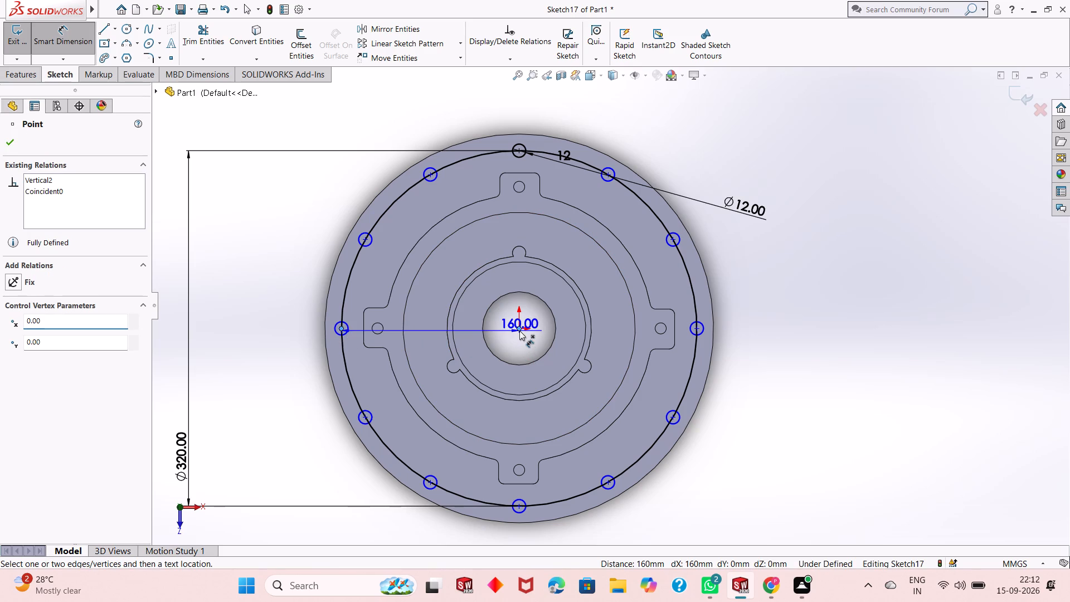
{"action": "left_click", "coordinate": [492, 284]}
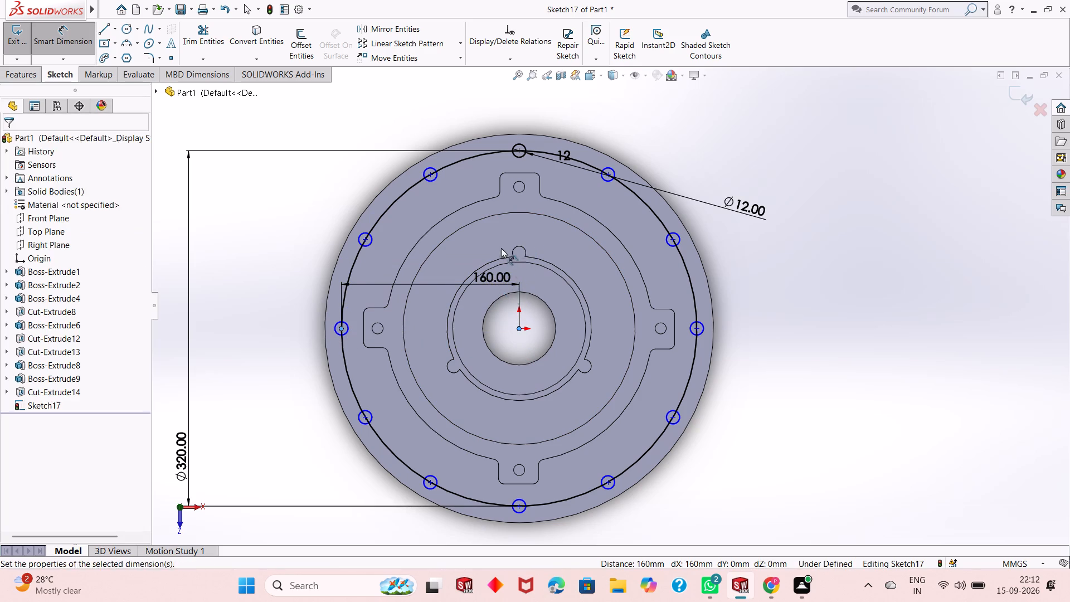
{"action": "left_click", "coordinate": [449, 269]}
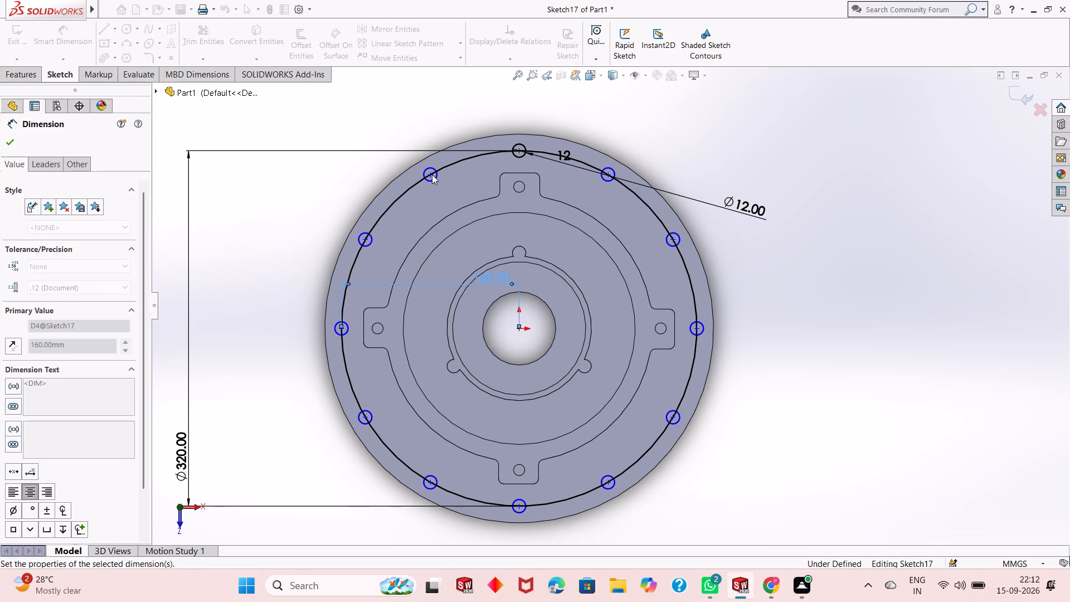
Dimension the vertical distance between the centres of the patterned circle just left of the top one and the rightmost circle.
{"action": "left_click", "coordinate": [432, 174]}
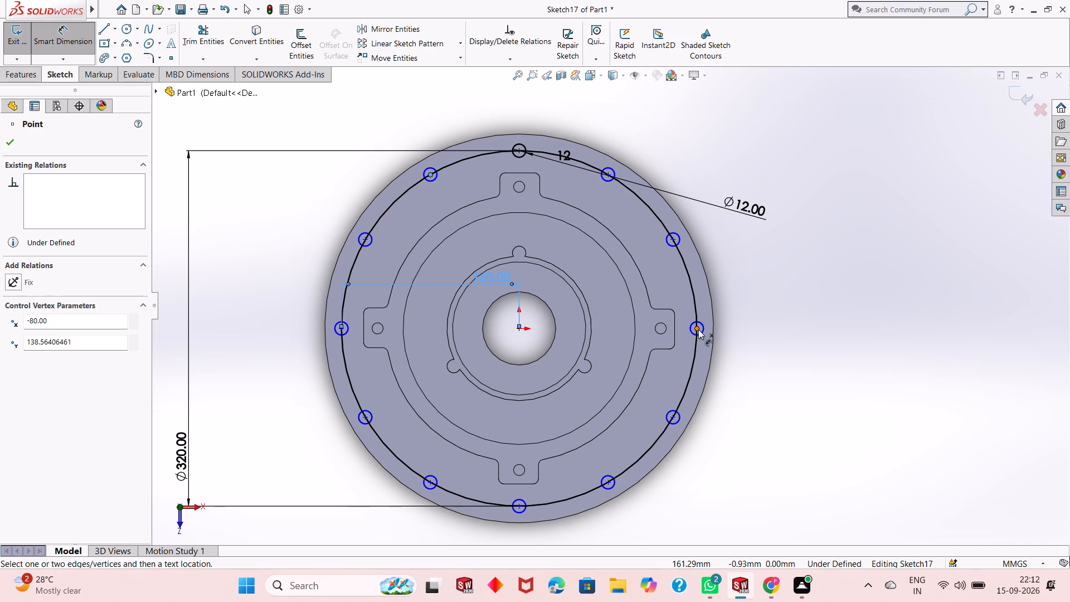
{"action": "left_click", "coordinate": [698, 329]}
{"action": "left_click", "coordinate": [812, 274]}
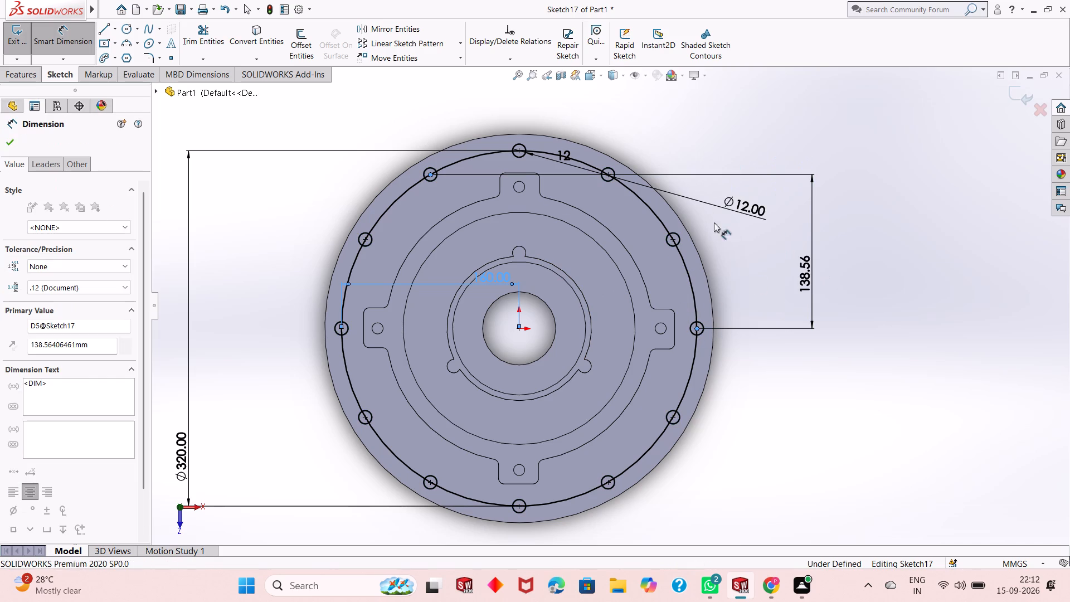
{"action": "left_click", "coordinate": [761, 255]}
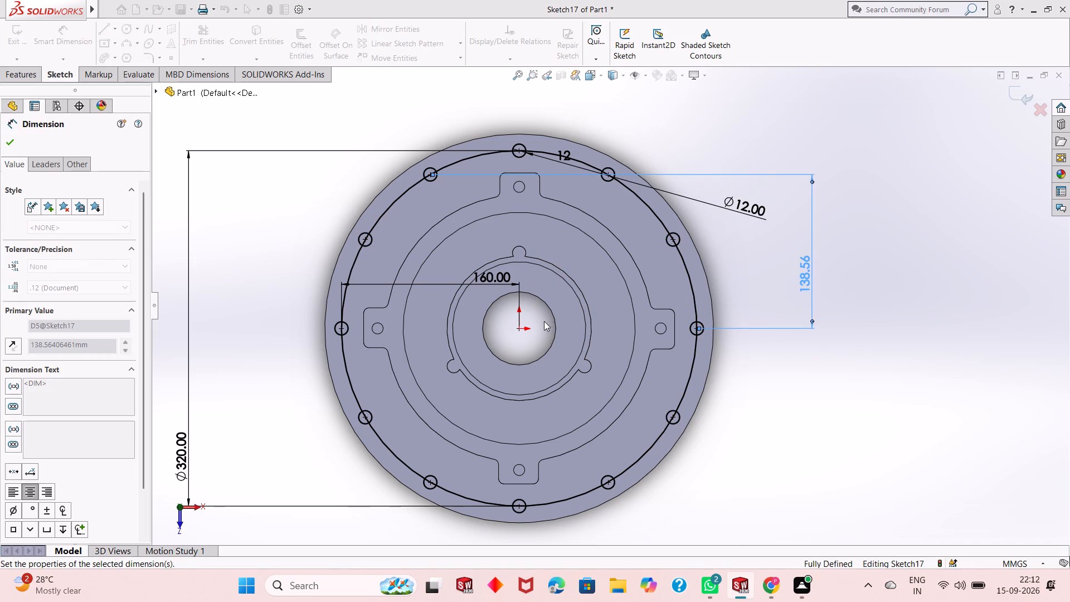
Delete the 320 mm circle that runs through the hole centres, including its associated dimensions.
{"action": "scroll", "coordinate": [544, 321], "scroll_direction": "up", "scroll_amount": 1}
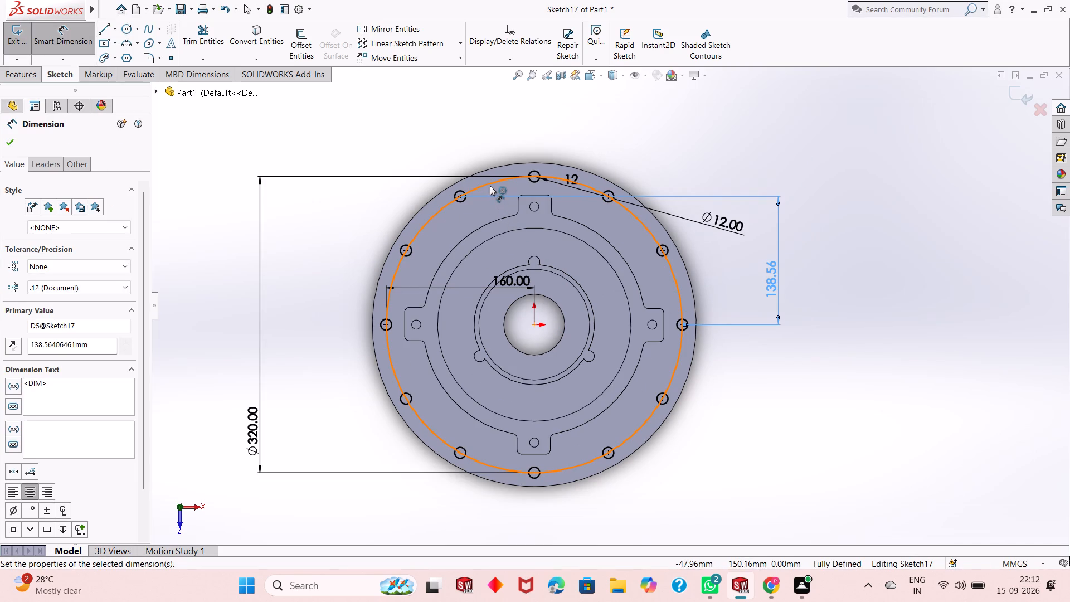
{"action": "left_click", "coordinate": [490, 186]}
{"action": "key", "text": "Delete"}
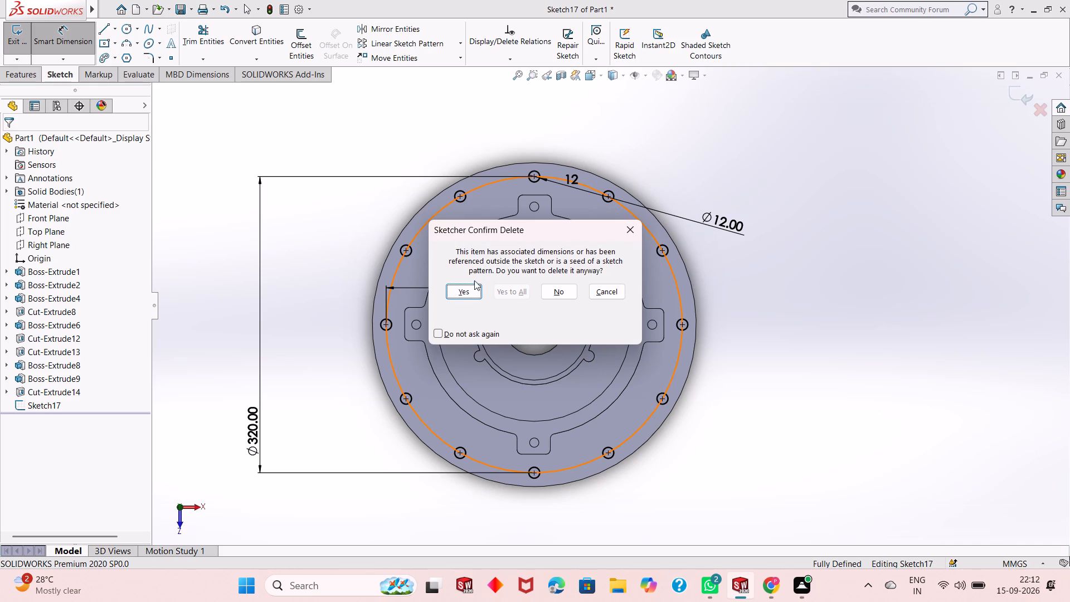
{"action": "left_click", "coordinate": [462, 289]}
Dimension the horizontal distance between the centre of the leftmost patterned circle and the origin.
{"action": "left_click", "coordinate": [76, 48]}
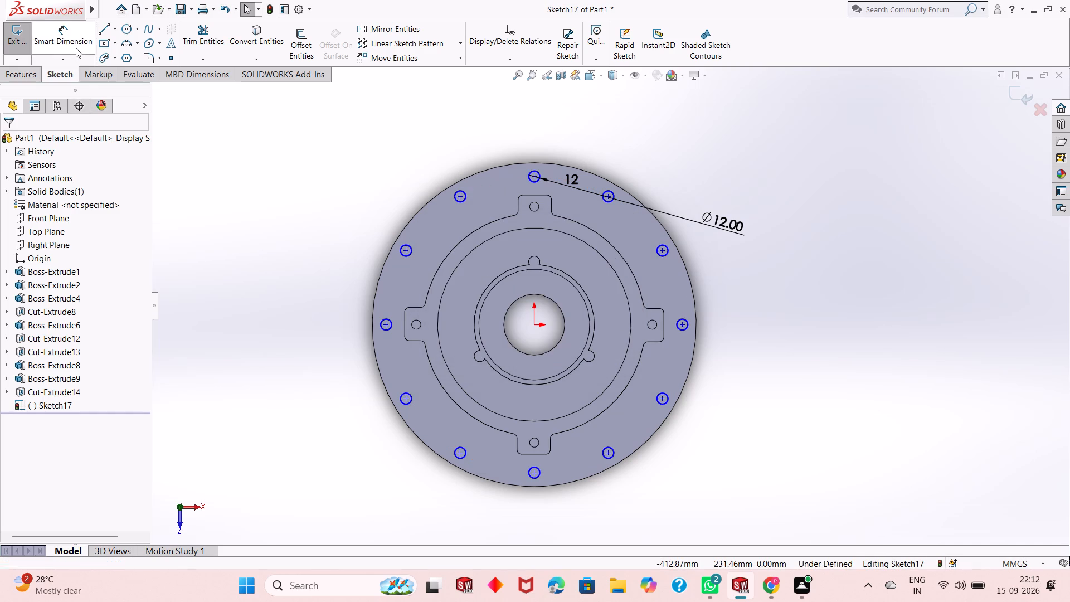
{"action": "left_click", "coordinate": [60, 41]}
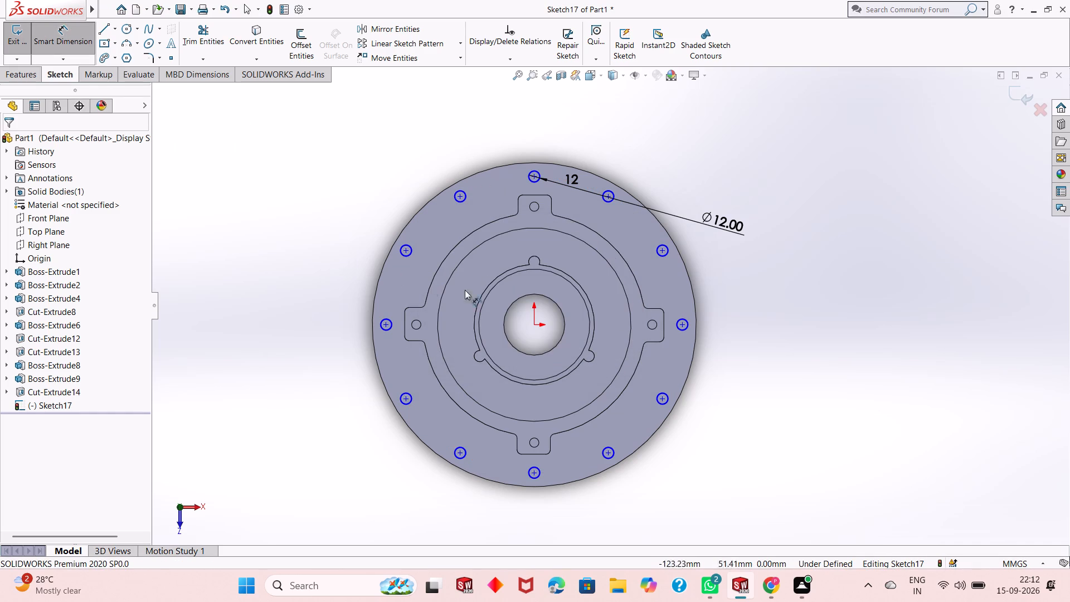
{"action": "left_click", "coordinate": [535, 324]}
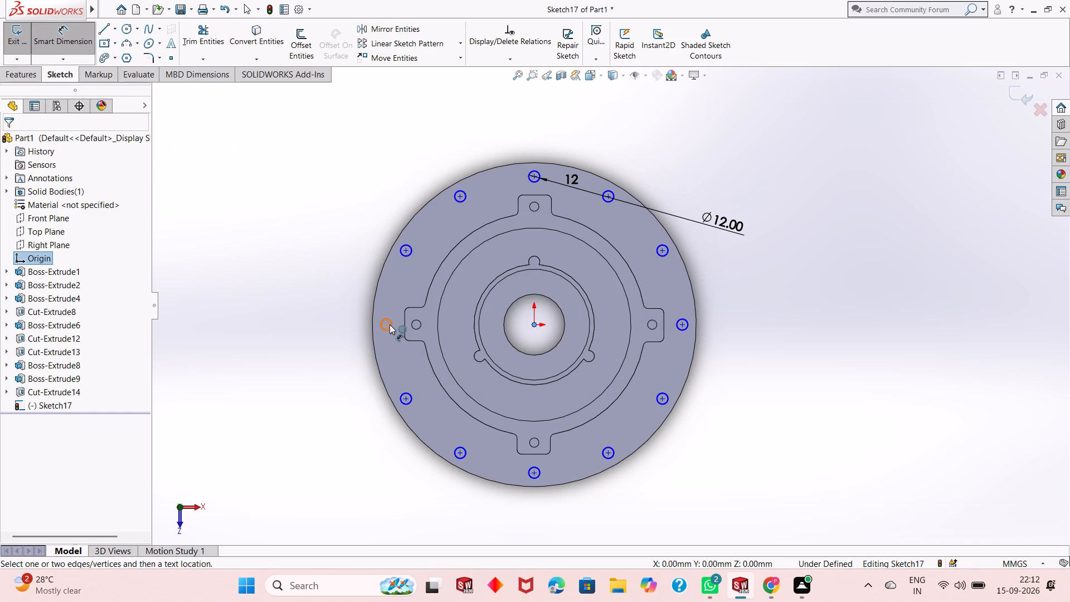
{"action": "left_click", "coordinate": [387, 325]}
{"action": "left_click", "coordinate": [413, 274]}
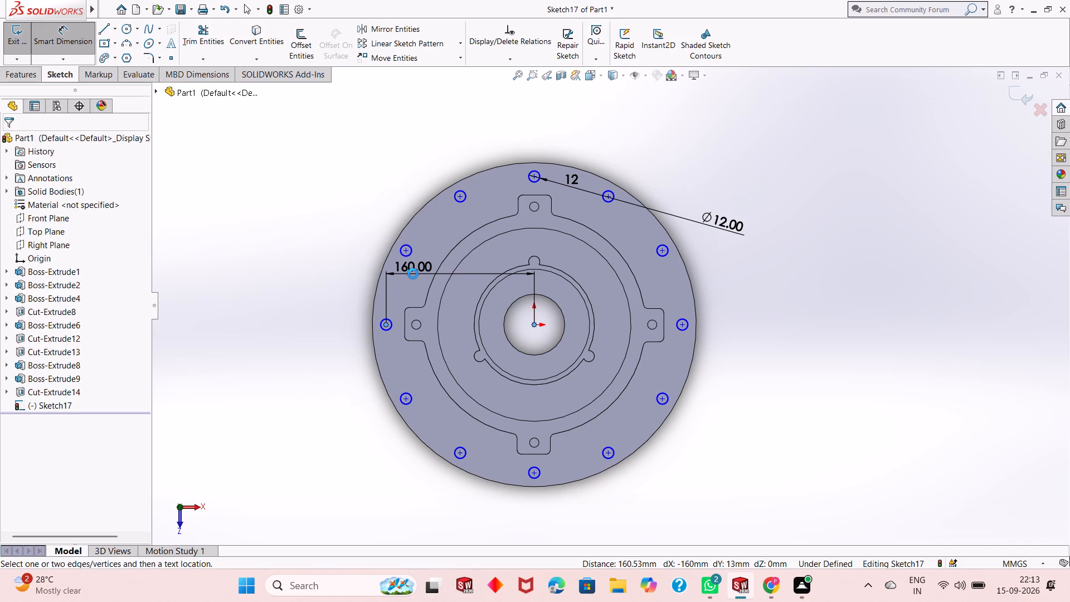
{"action": "left_click", "coordinate": [365, 256]}
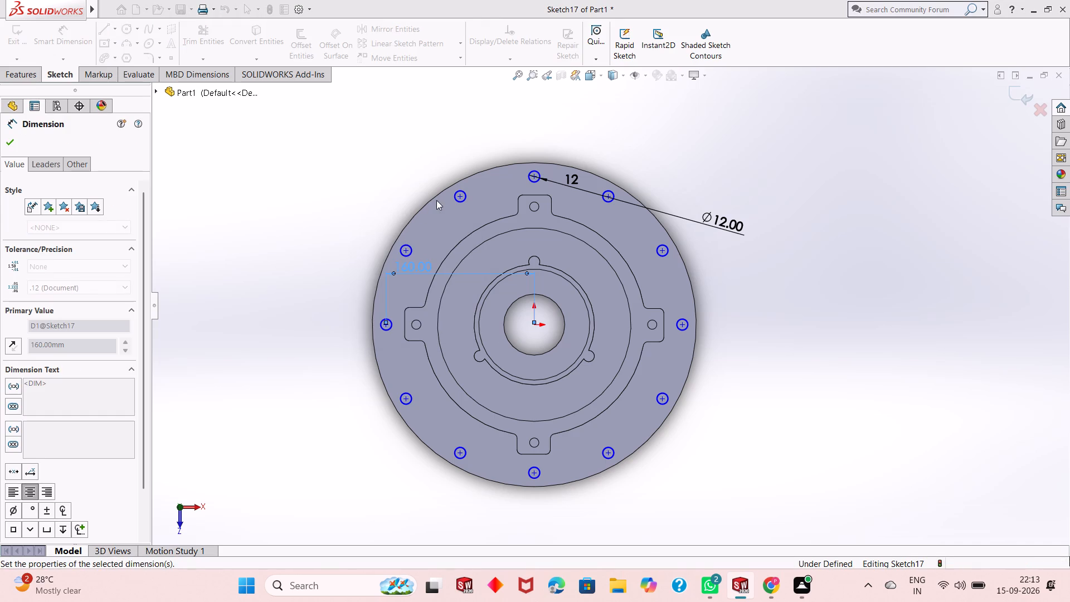
Dimension the horizontal distance between the centres of the circle just left of the bottom one and the circle just above the rightmost one.
{"action": "left_click", "coordinate": [460, 452]}
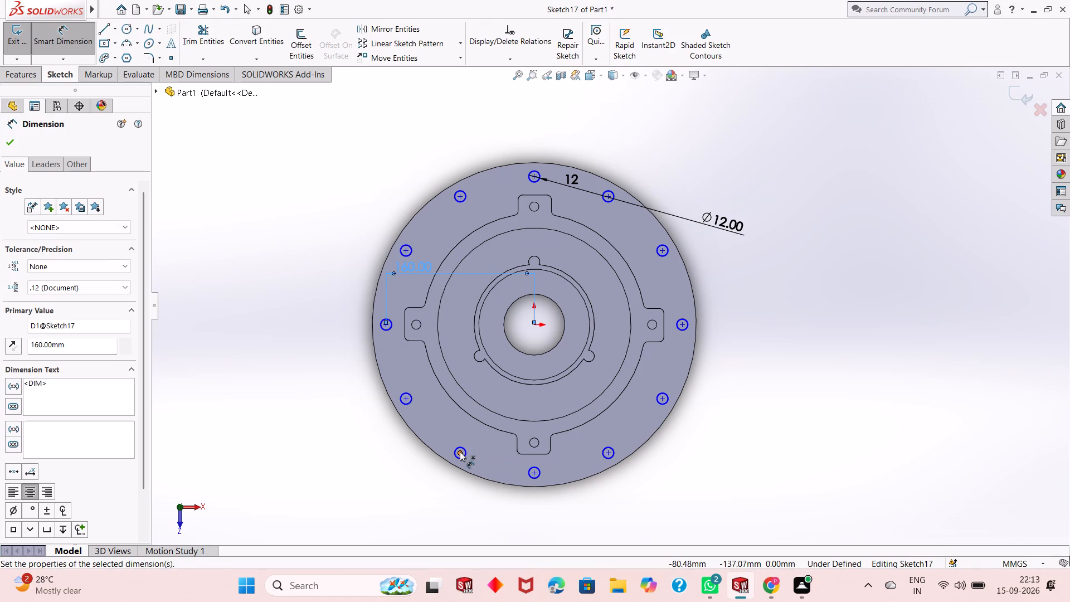
{"action": "left_click", "coordinate": [664, 252]}
{"action": "left_click", "coordinate": [497, 493]}
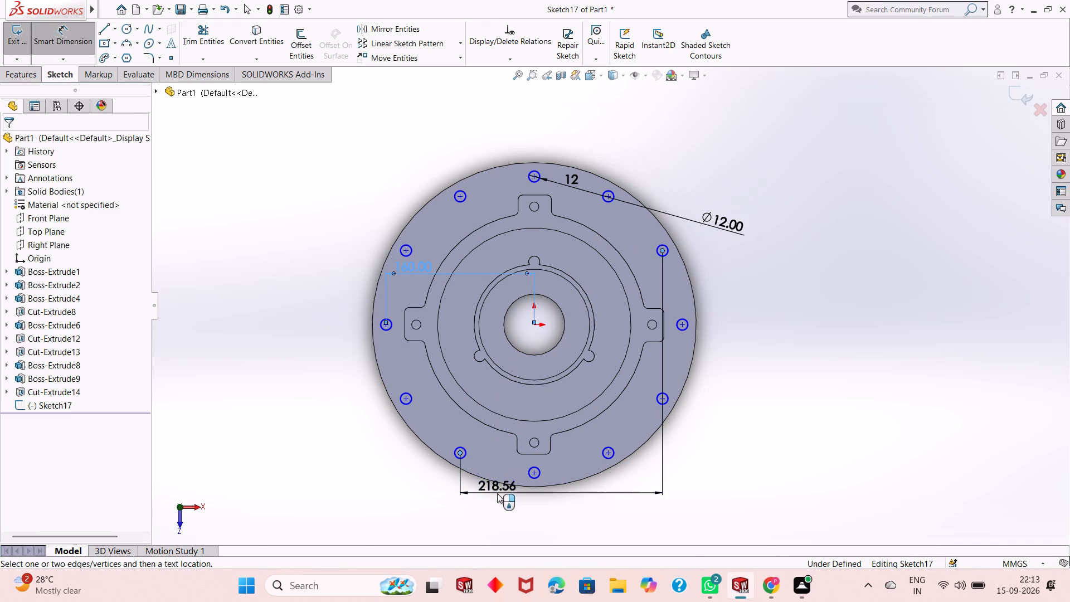
{"action": "left_click", "coordinate": [451, 475]}
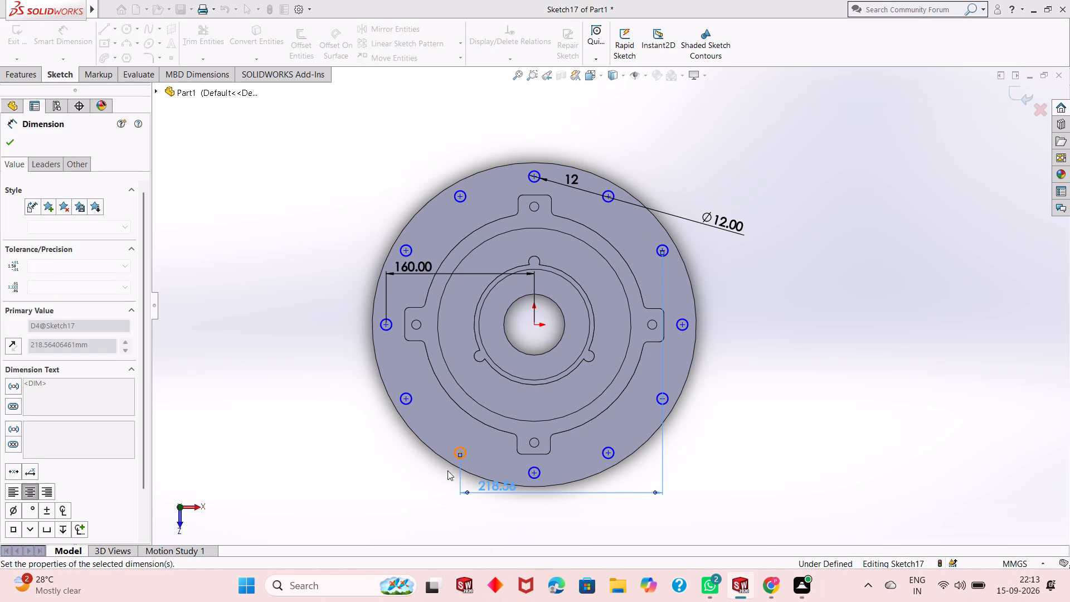
Dimension the vertical distance between the centres of the circle just below the leftmost one and the circle just left of the top one.
{"action": "left_click", "coordinate": [407, 398]}
{"action": "left_click", "coordinate": [459, 199]}
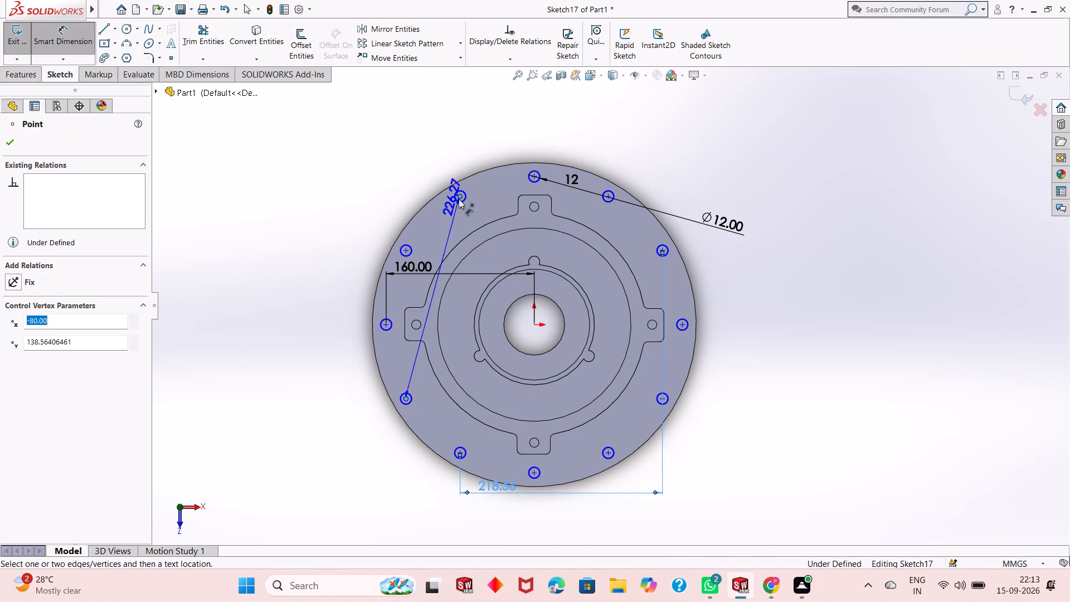
{"action": "left_click", "coordinate": [755, 250]}
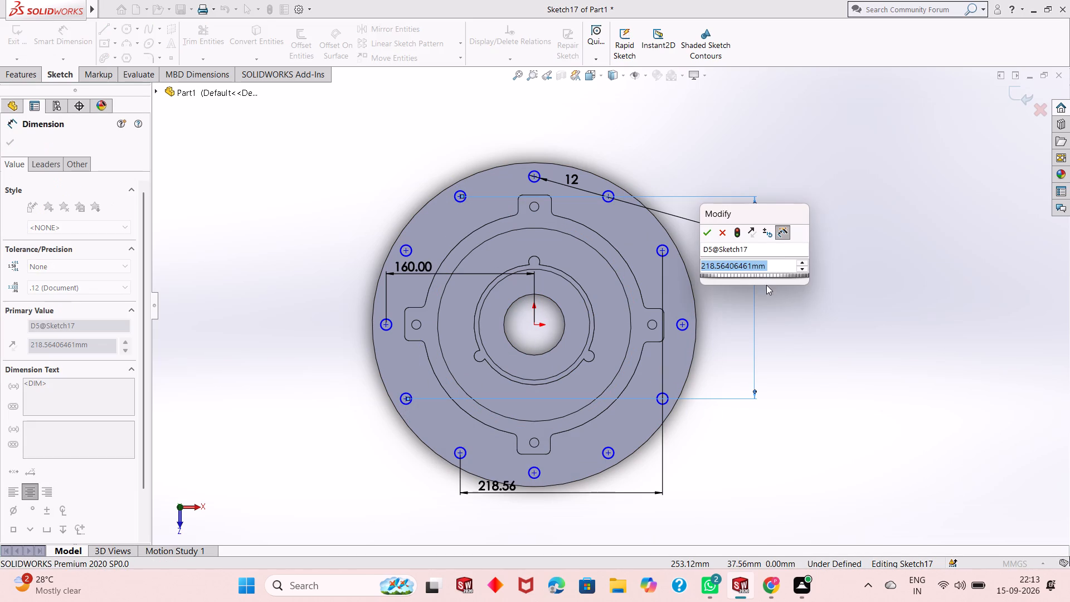
{"action": "left_click", "coordinate": [711, 235]}
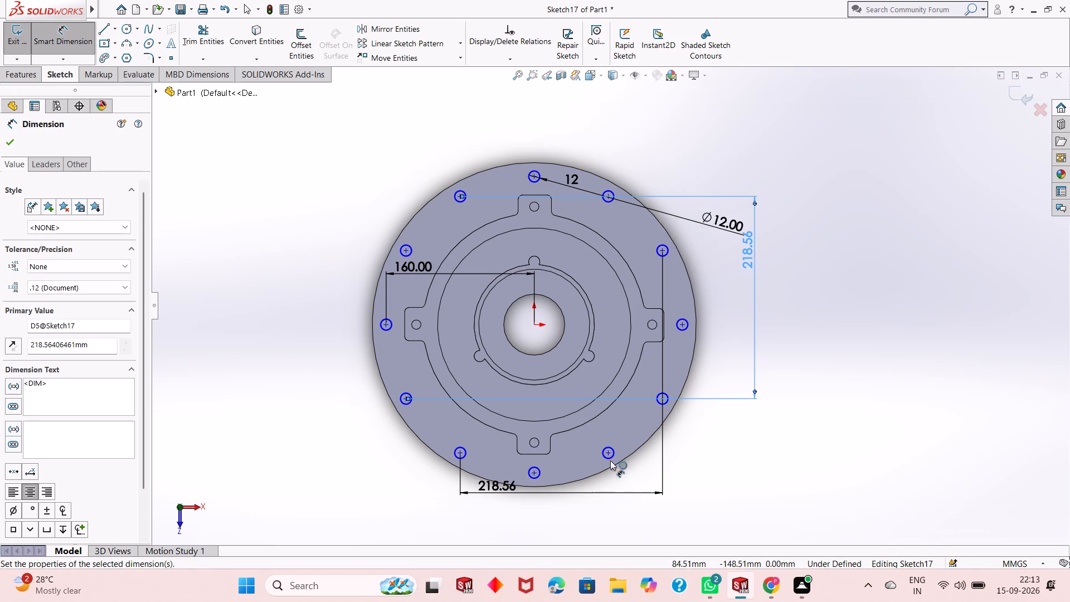
Dimension the vertical distance between the origin and the centre of the circle just right of the bottom one, and finish dimensioning.
{"action": "left_click", "coordinate": [607, 455]}
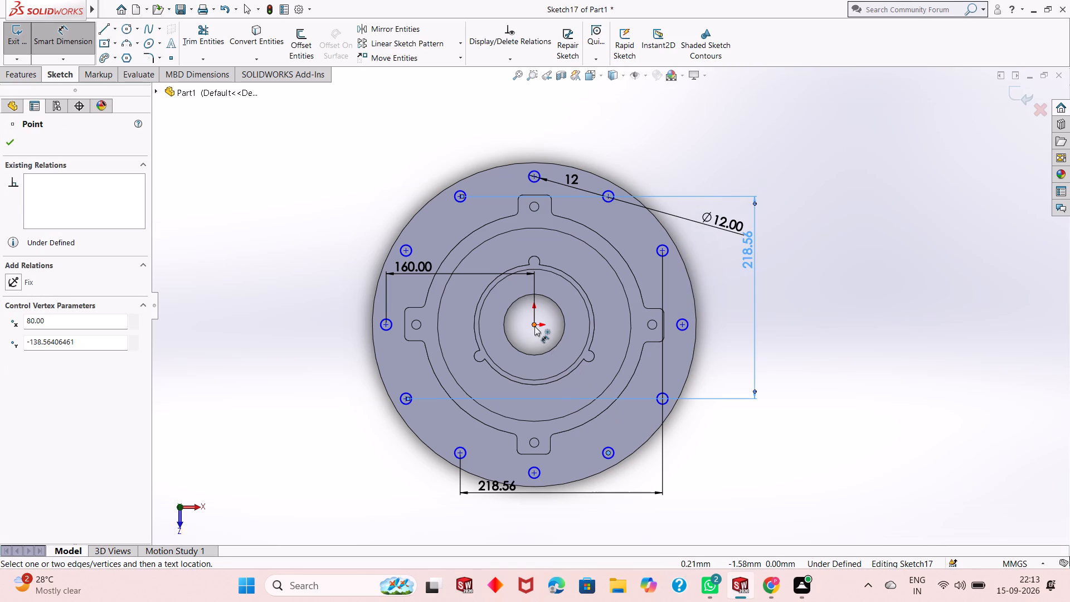
{"action": "left_click", "coordinate": [534, 326]}
{"action": "left_click", "coordinate": [824, 328]}
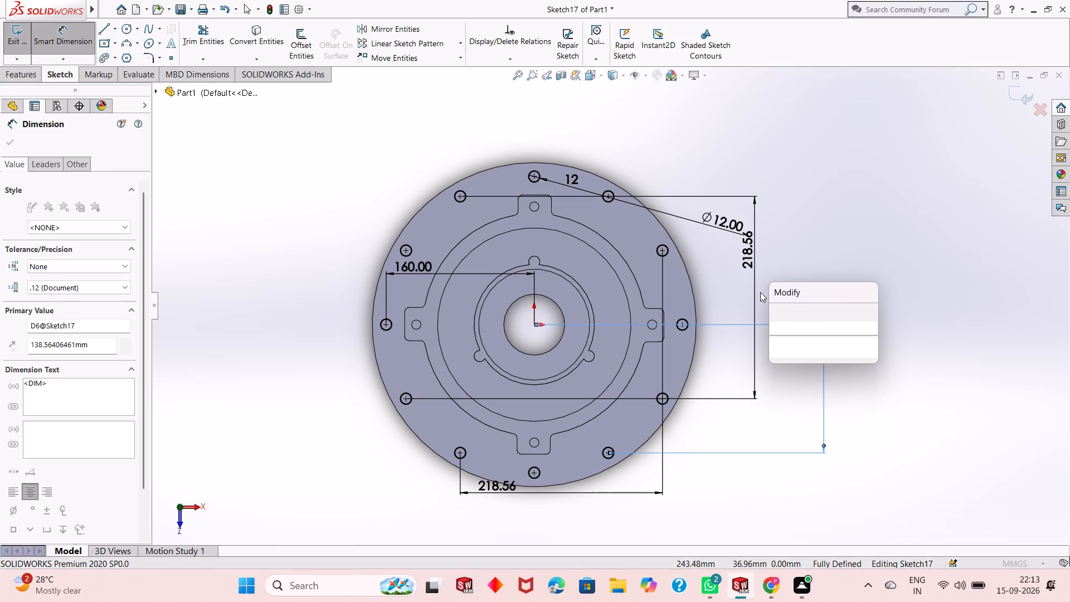
{"action": "left_click", "coordinate": [781, 312]}
{"action": "right_click", "coordinate": [864, 255]}
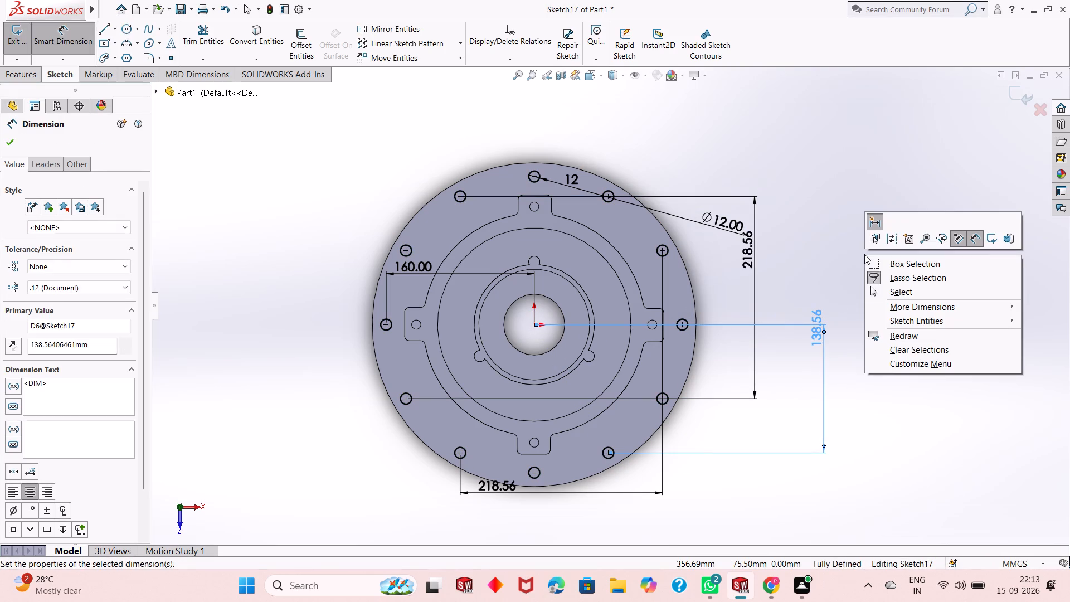
{"action": "left_click", "coordinate": [881, 290]}
Cut-extrude the twelve 12 mm circles Through All to make the flange's bolt holes.
{"action": "scroll", "coordinate": [594, 345], "scroll_direction": "up", "scroll_amount": 1}
{"action": "middle_click_drag", "start_coordinate": [596, 345], "coordinate": [602, 317]}
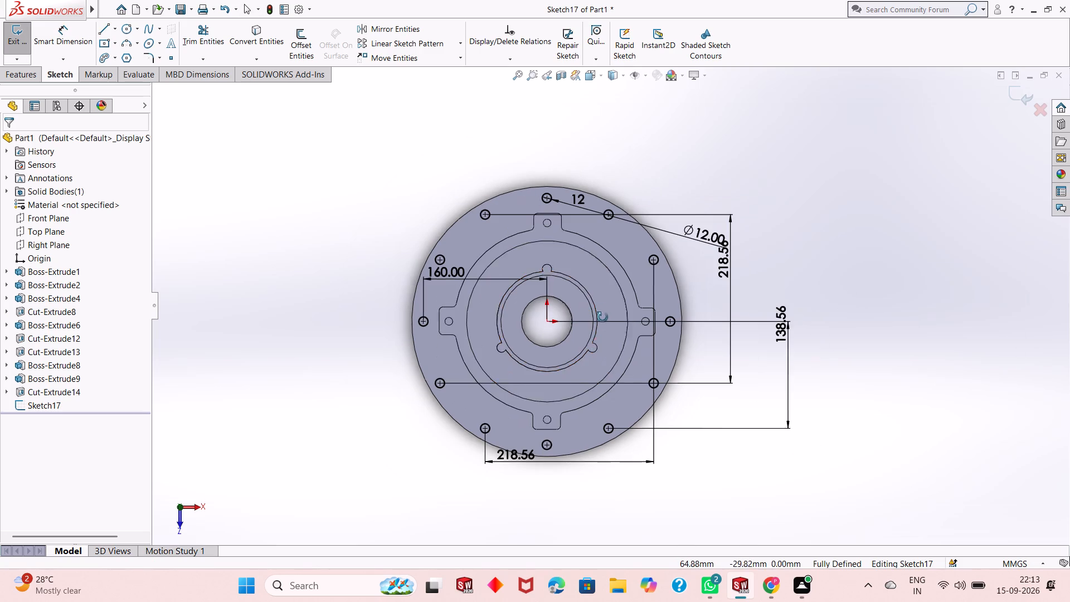
{"action": "middle_click_drag", "start_coordinate": [602, 317], "coordinate": [615, 254]}
{"action": "scroll", "coordinate": [615, 253], "scroll_direction": "down", "scroll_amount": 1}
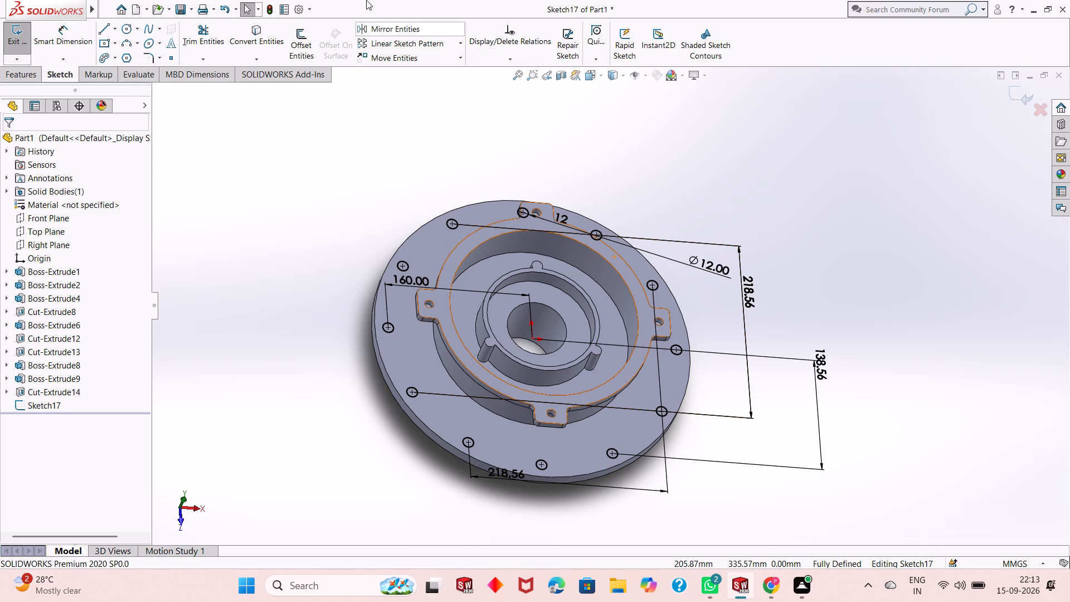
{"action": "left_click", "coordinate": [32, 76]}
{"action": "left_click", "coordinate": [190, 45]}
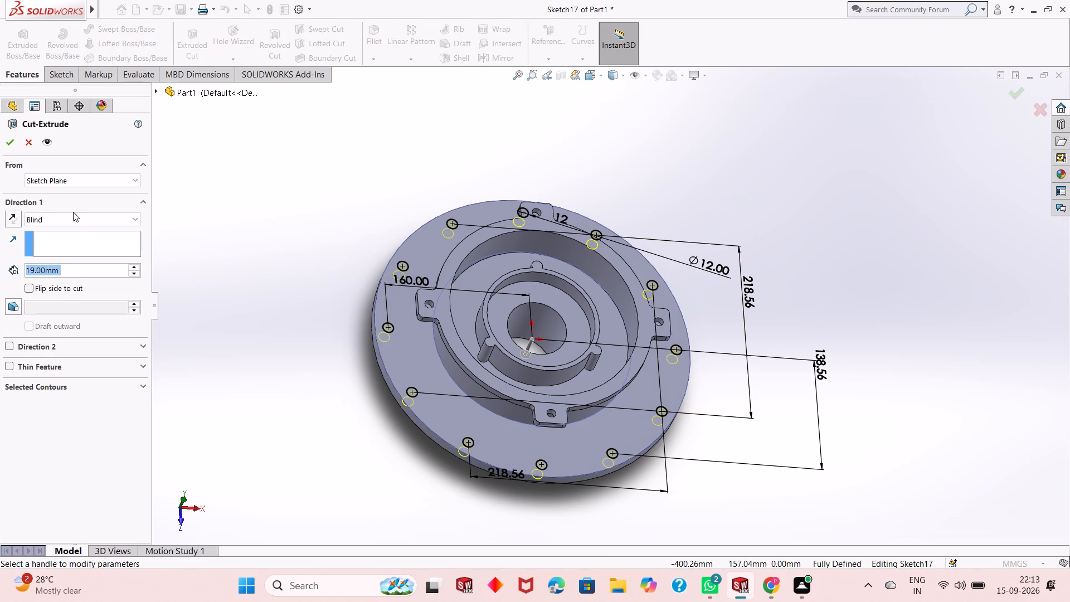
{"action": "left_click", "coordinate": [75, 213]}
{"action": "left_click", "coordinate": [82, 240]}
{"action": "left_click", "coordinate": [16, 148]}
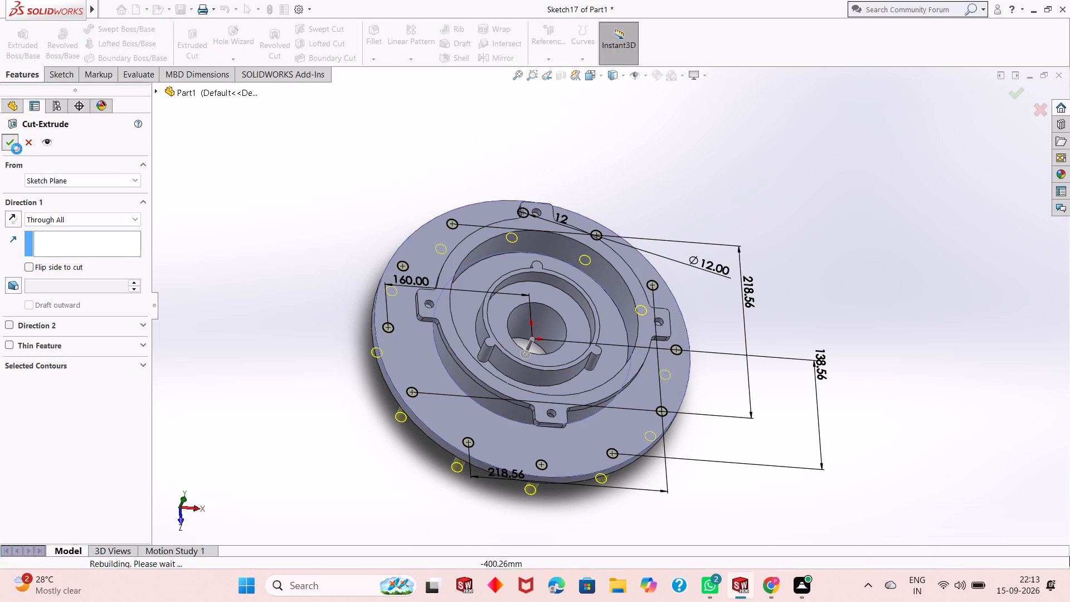
{"action": "key", "text": "Escape"}
{"action": "key", "text": "Escape"}
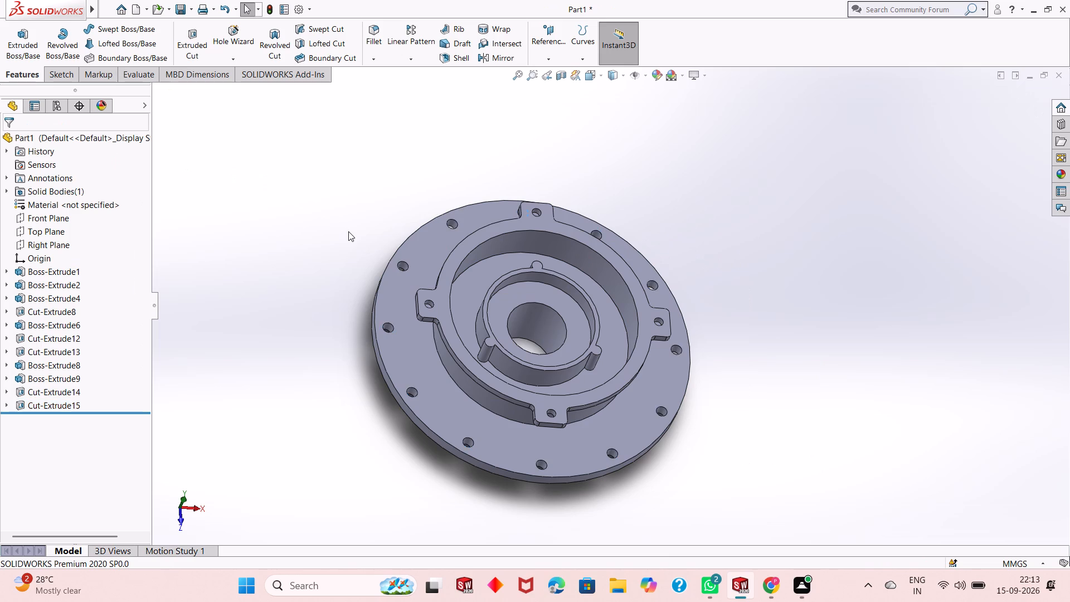
Examine the drilled flange, the part's underside and the outer cylindrical wall above the flange from several angles.
{"action": "middle_click_drag", "start_coordinate": [585, 275], "coordinate": [675, 289]}
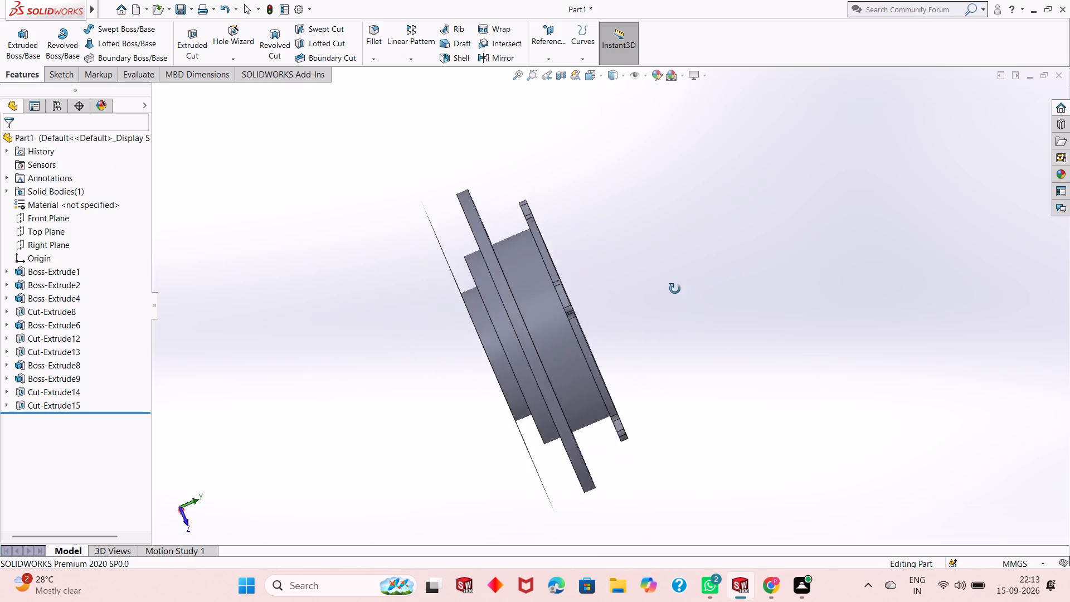
{"action": "middle_click_drag", "start_coordinate": [675, 289], "coordinate": [594, 322]}
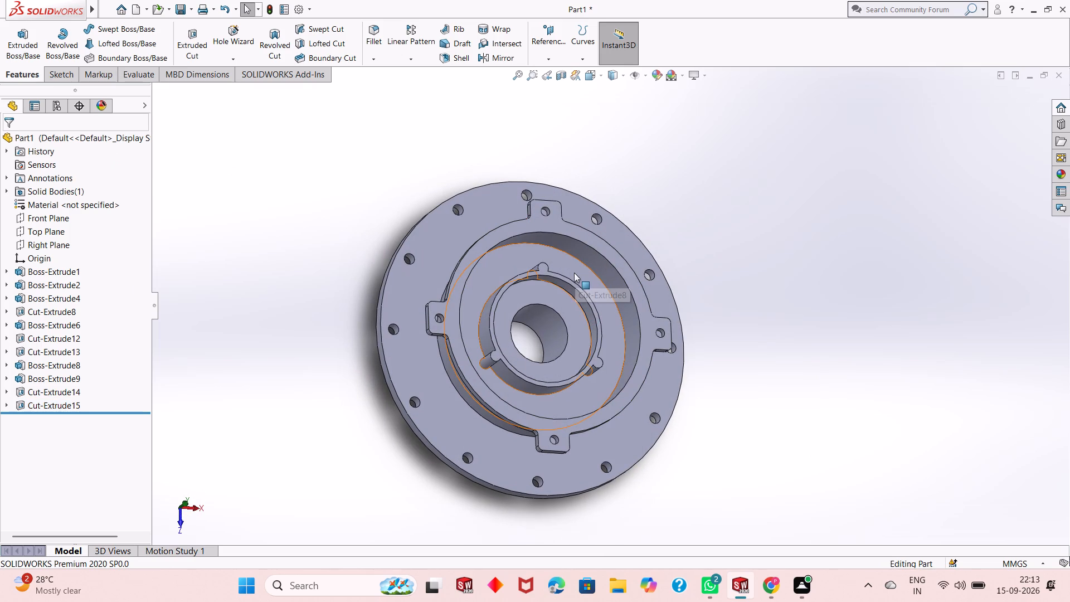
{"action": "scroll", "coordinate": [555, 289], "scroll_direction": "up", "scroll_amount": 1}
{"action": "middle_click_drag", "start_coordinate": [555, 289], "coordinate": [572, 246]}
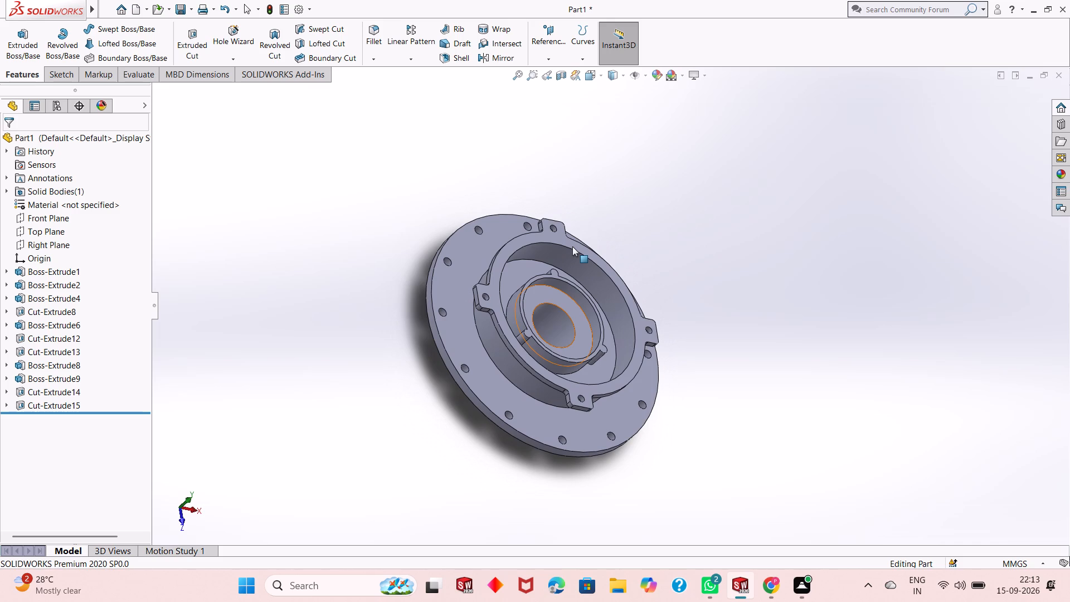
{"action": "scroll", "coordinate": [572, 246], "scroll_direction": "down", "scroll_amount": 1}
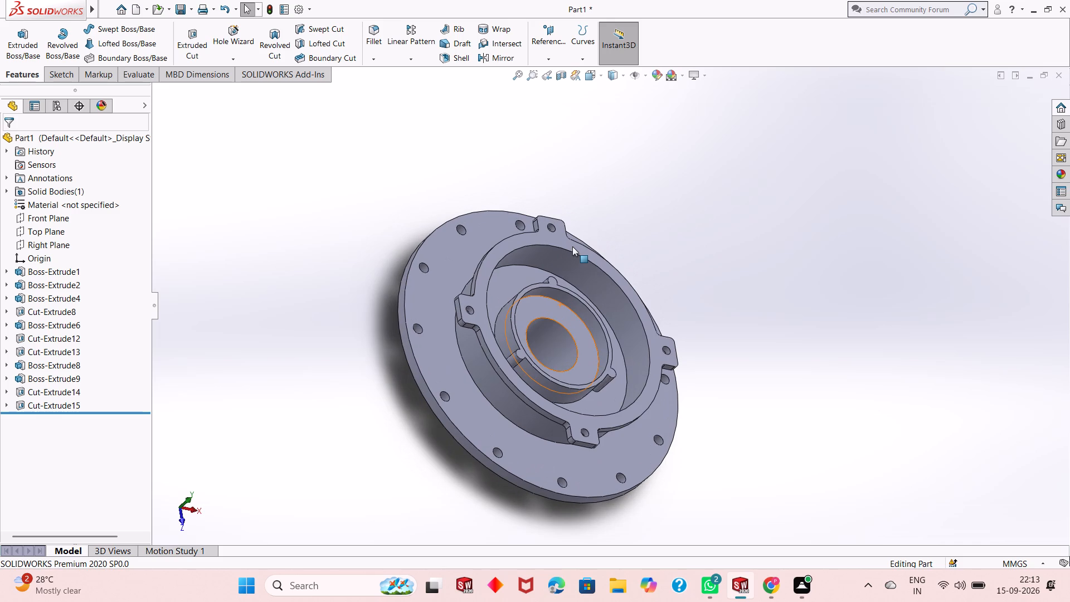
{"action": "scroll", "coordinate": [572, 246], "scroll_direction": "up", "scroll_amount": 1}
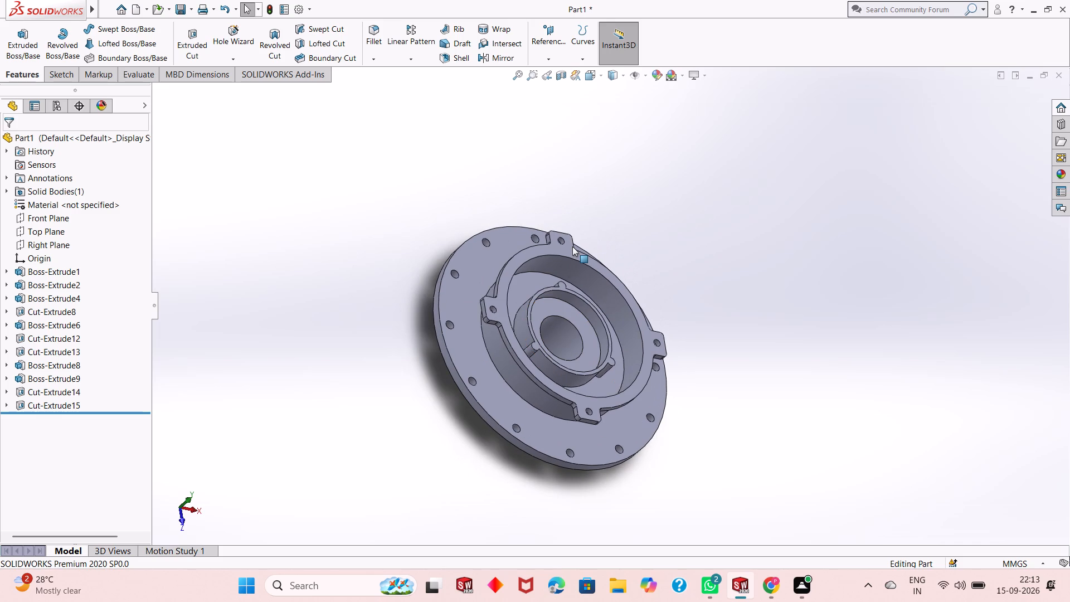
{"action": "middle_click_drag", "start_coordinate": [569, 308], "coordinate": [690, 142]}
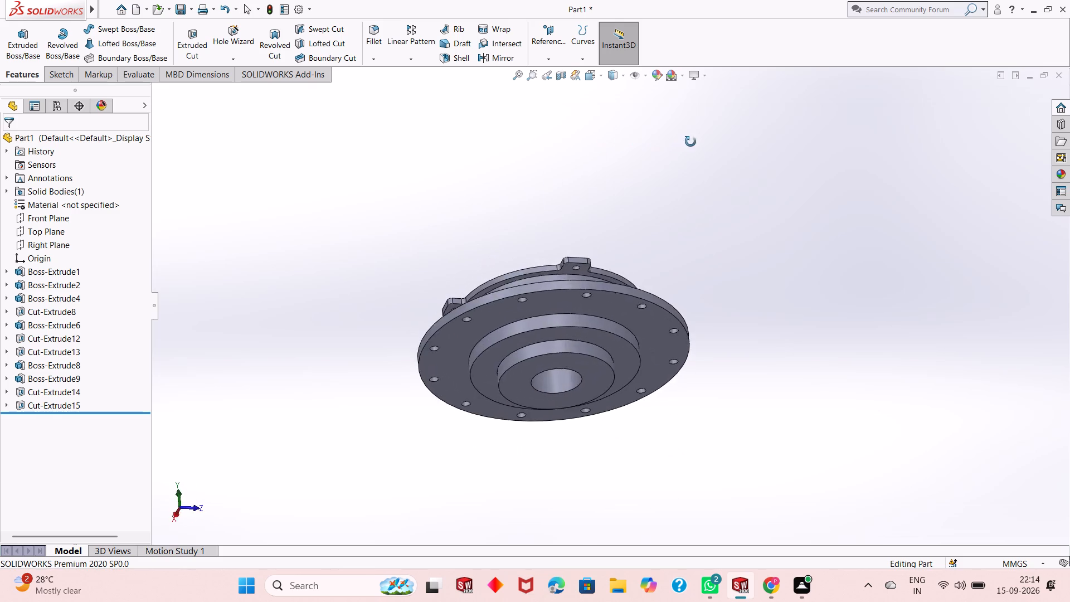
{"action": "middle_click_drag", "start_coordinate": [690, 142], "coordinate": [695, 226]}
{"action": "left_click", "coordinate": [559, 329]}
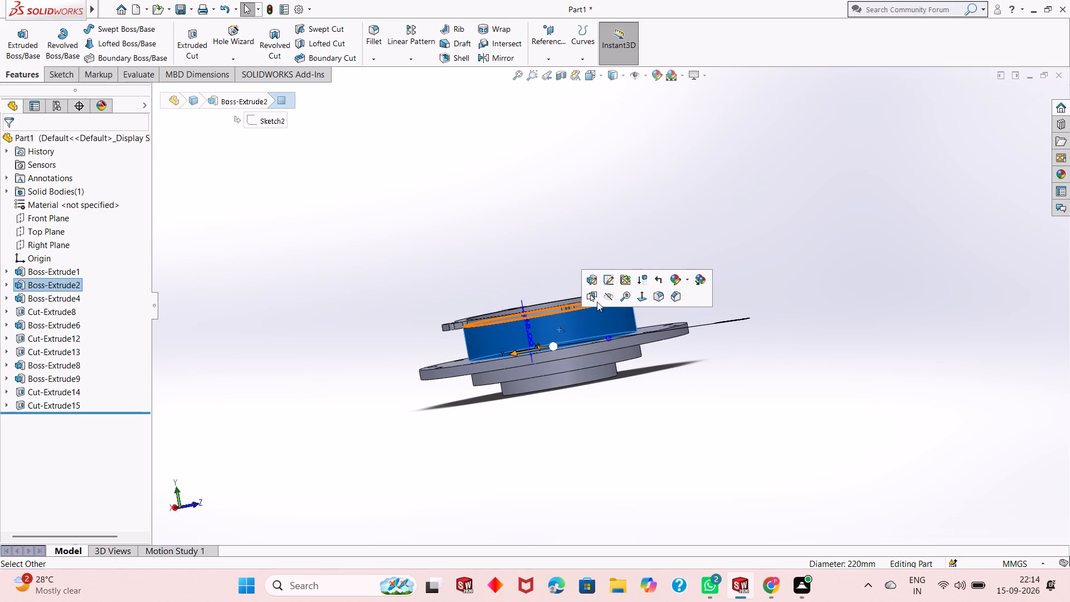
{"action": "key", "text": "grave"}
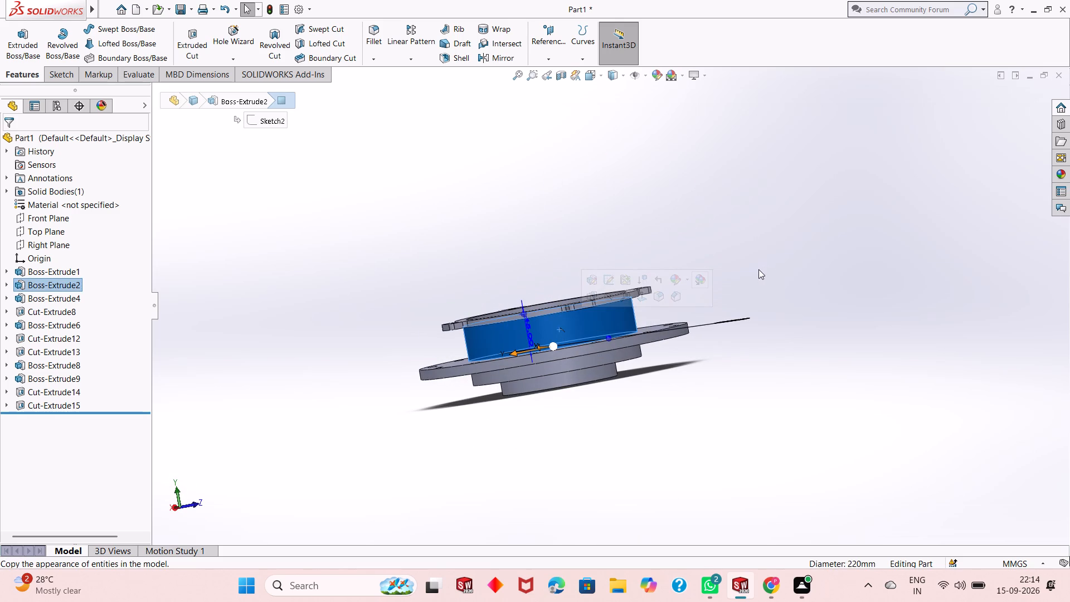
{"action": "key", "text": "Escape"}
{"action": "scroll", "coordinate": [664, 295], "scroll_direction": "down", "scroll_amount": 3}
{"action": "middle_click_drag", "start_coordinate": [670, 309], "coordinate": [602, 385]}
{"action": "middle_click_drag", "start_coordinate": [555, 342], "coordinate": [598, 342]}
{"action": "scroll", "coordinate": [576, 343], "scroll_direction": "down", "scroll_amount": 1}
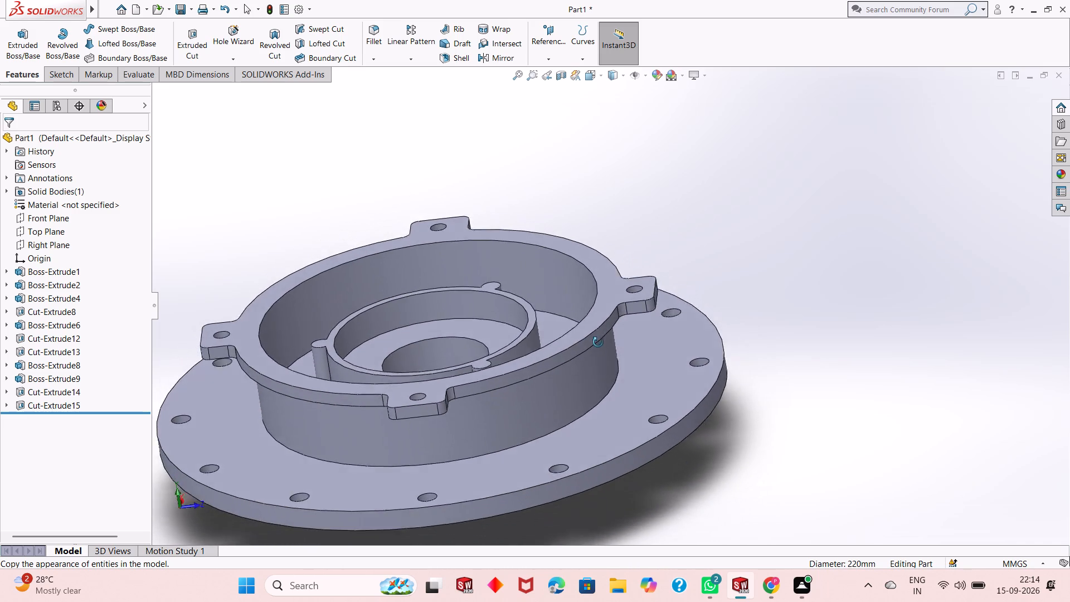
{"action": "middle_click_drag", "start_coordinate": [598, 342], "coordinate": [614, 327]}
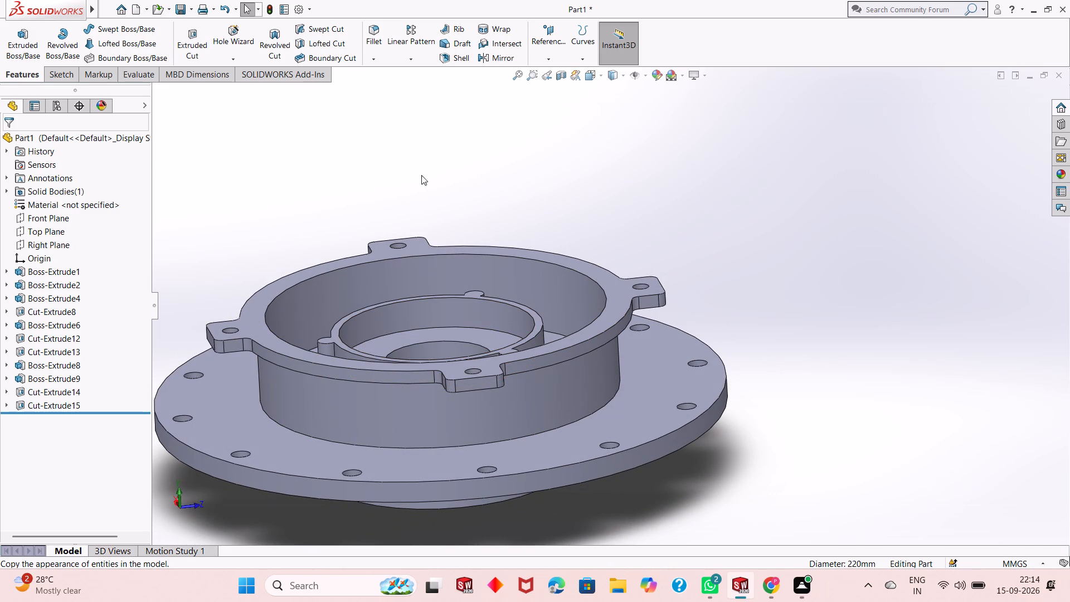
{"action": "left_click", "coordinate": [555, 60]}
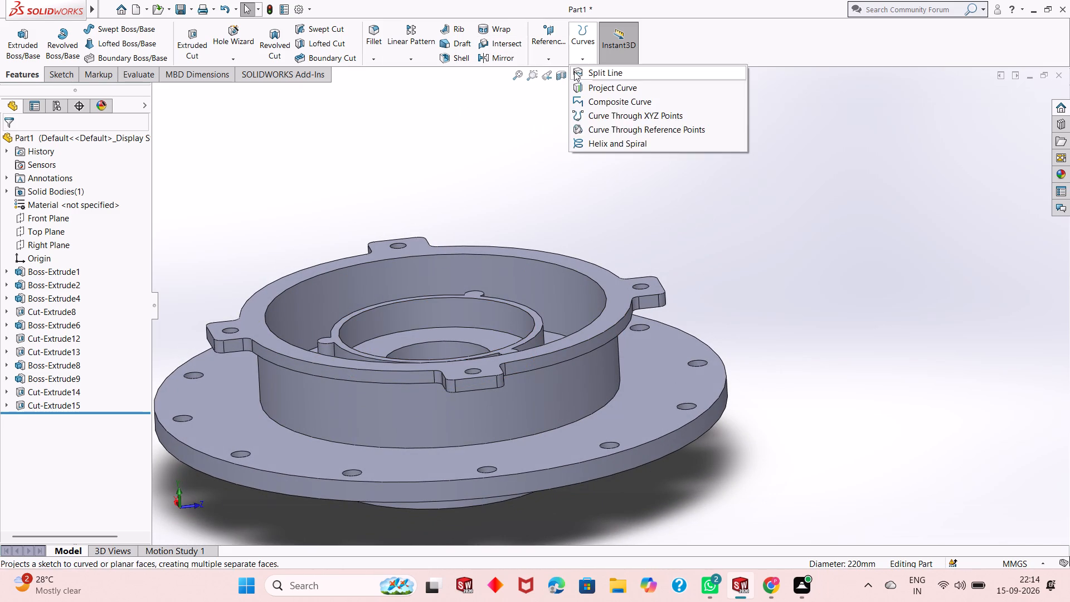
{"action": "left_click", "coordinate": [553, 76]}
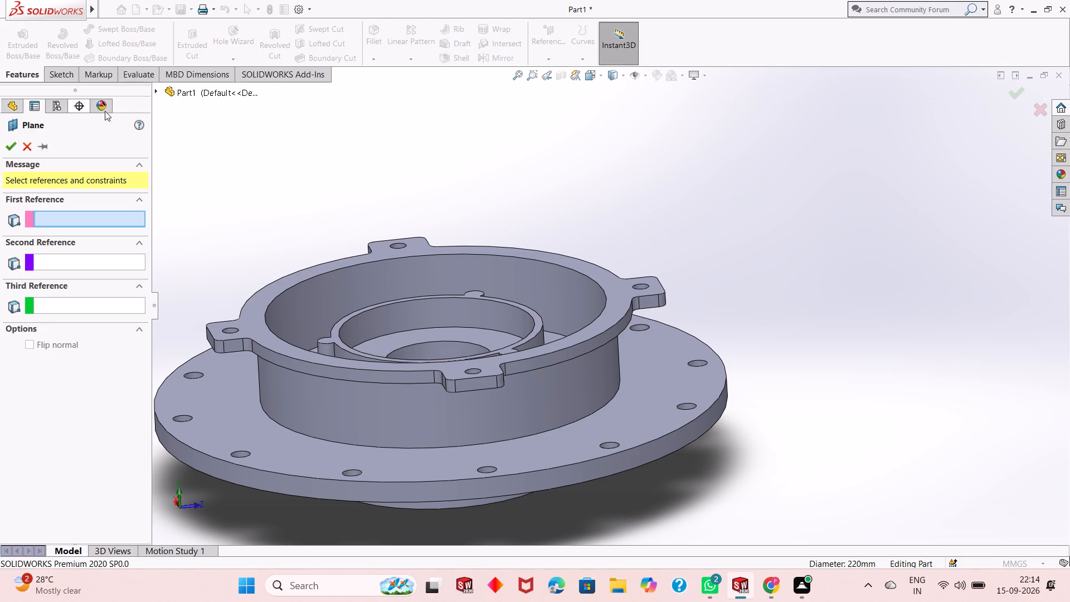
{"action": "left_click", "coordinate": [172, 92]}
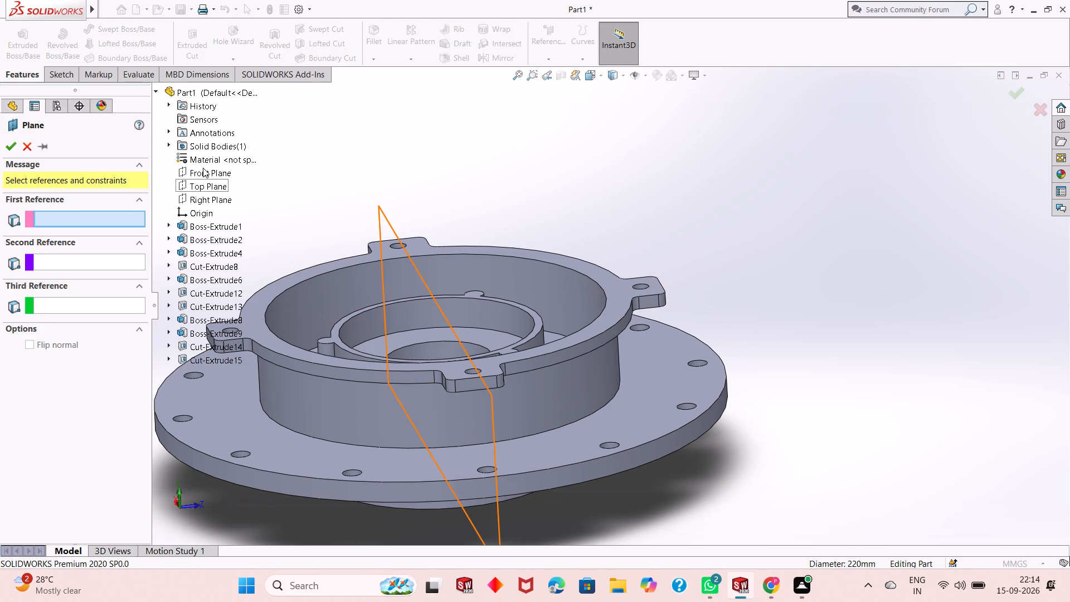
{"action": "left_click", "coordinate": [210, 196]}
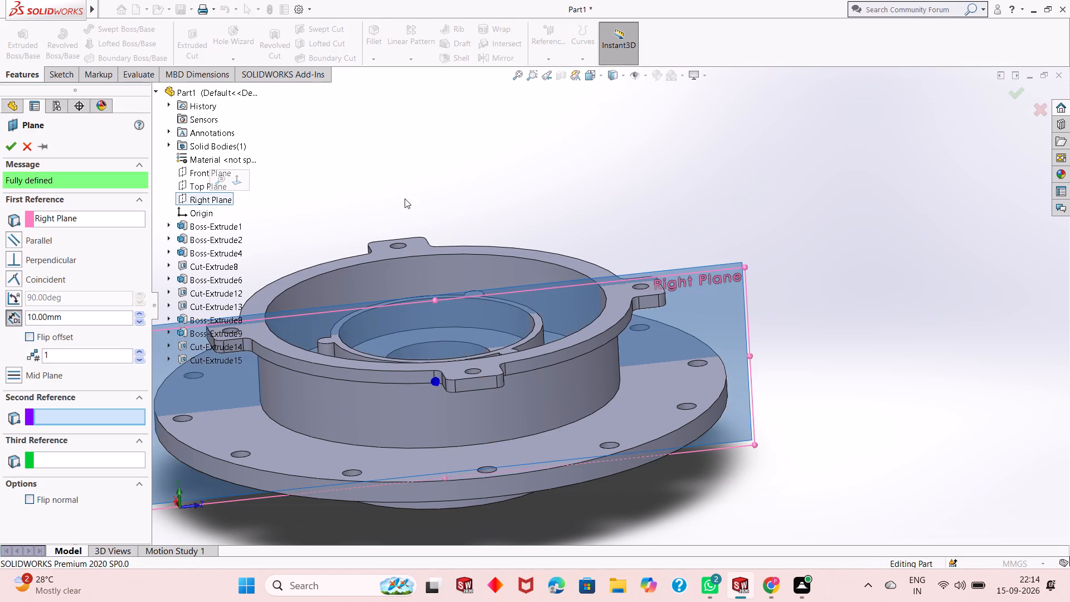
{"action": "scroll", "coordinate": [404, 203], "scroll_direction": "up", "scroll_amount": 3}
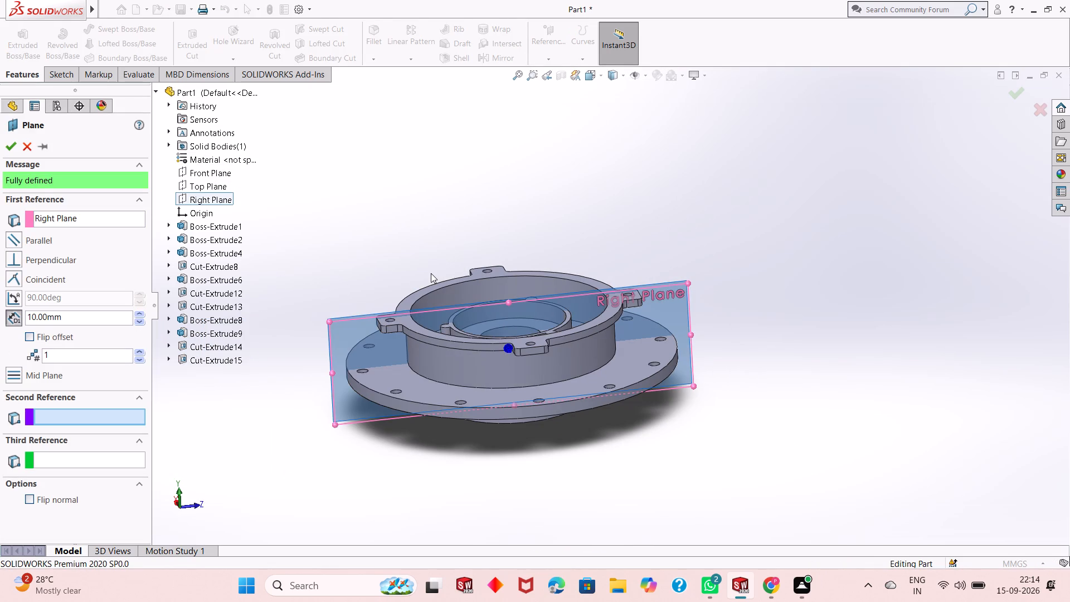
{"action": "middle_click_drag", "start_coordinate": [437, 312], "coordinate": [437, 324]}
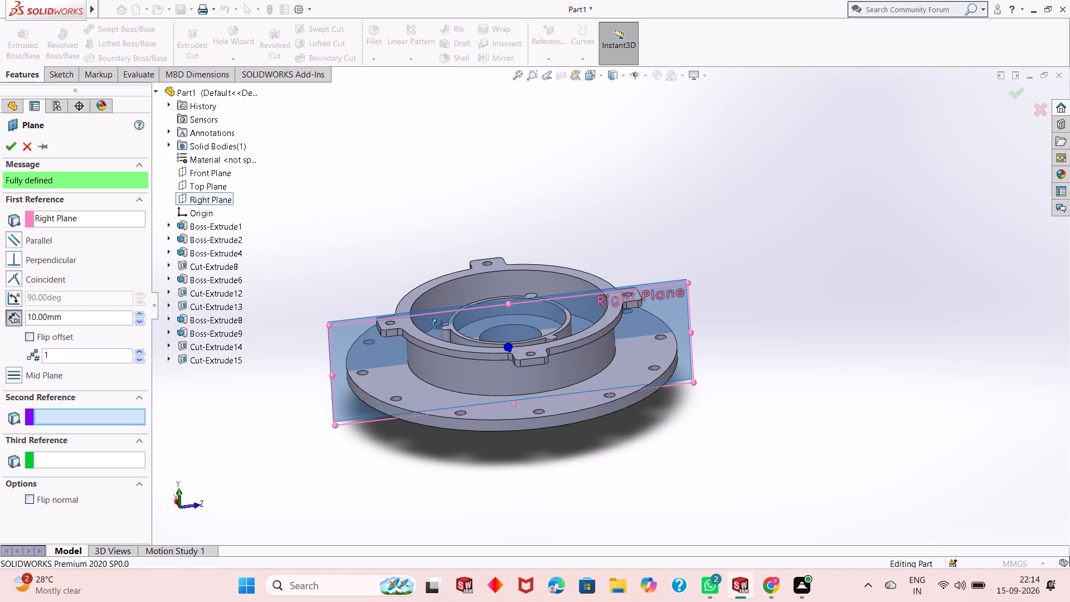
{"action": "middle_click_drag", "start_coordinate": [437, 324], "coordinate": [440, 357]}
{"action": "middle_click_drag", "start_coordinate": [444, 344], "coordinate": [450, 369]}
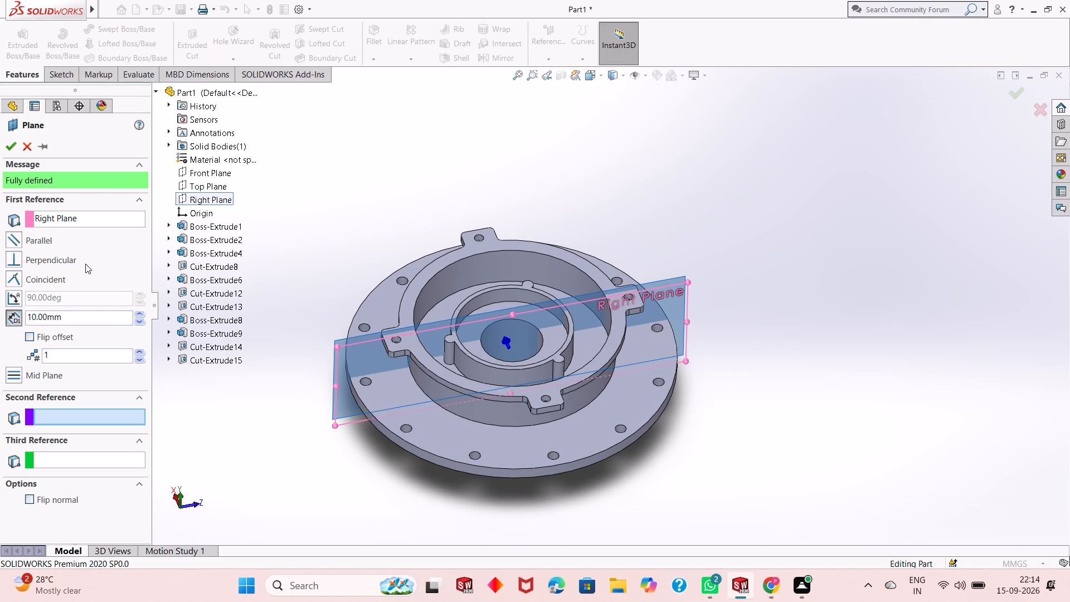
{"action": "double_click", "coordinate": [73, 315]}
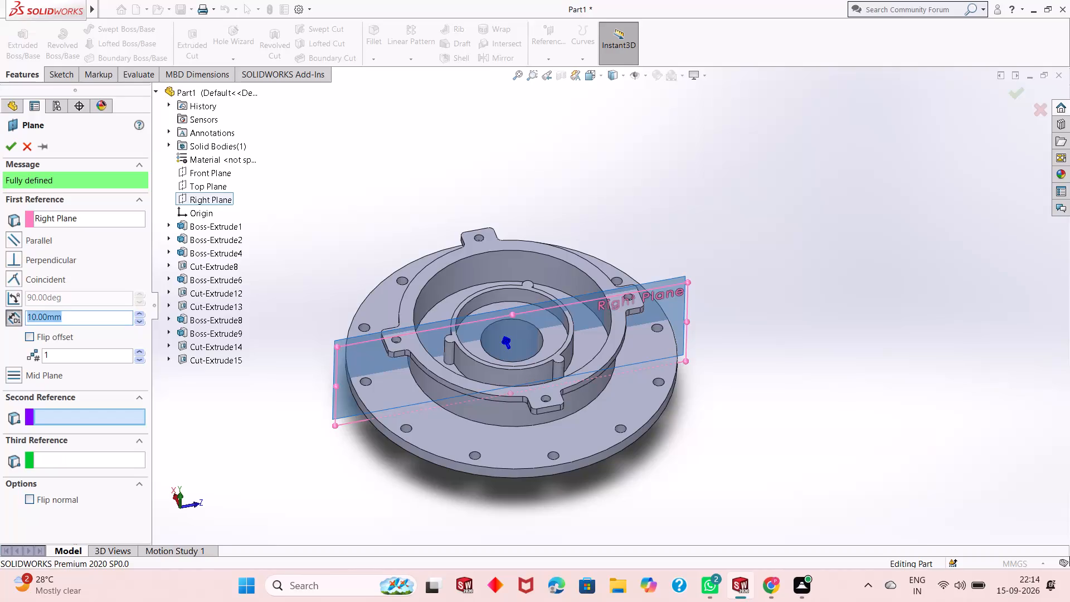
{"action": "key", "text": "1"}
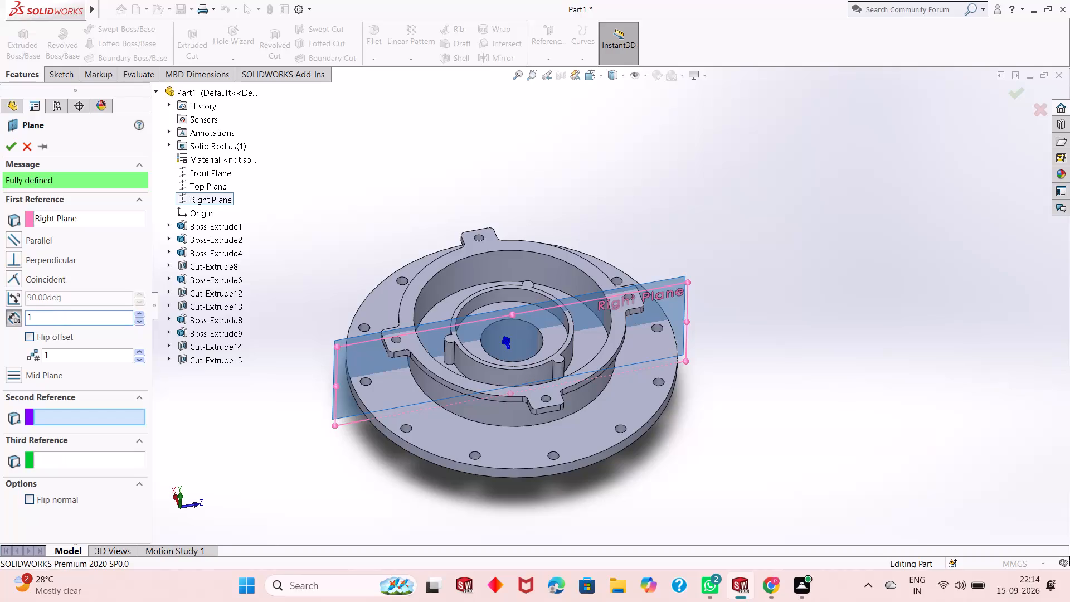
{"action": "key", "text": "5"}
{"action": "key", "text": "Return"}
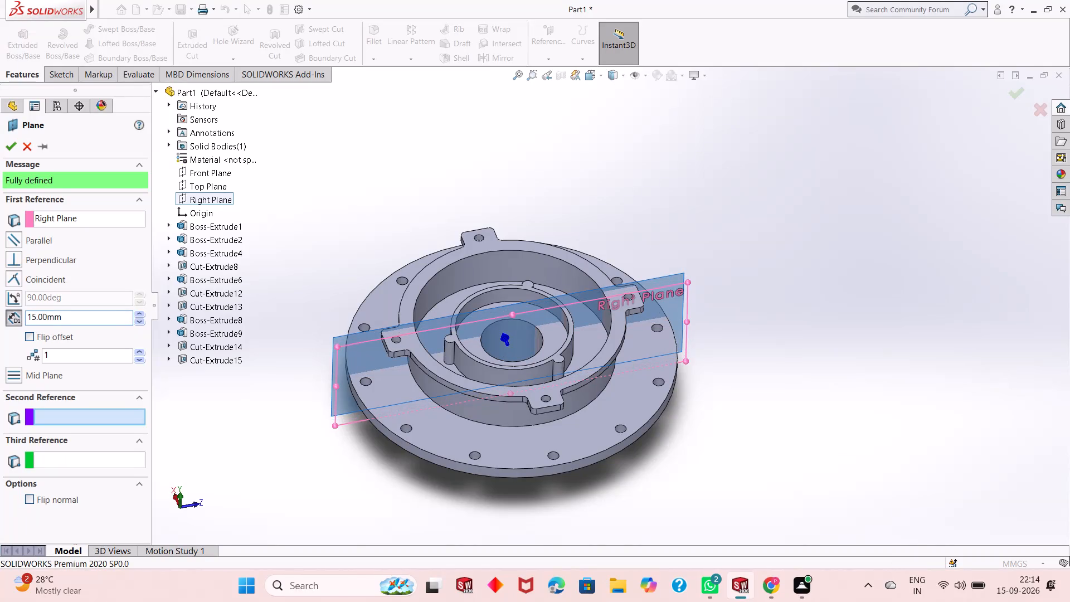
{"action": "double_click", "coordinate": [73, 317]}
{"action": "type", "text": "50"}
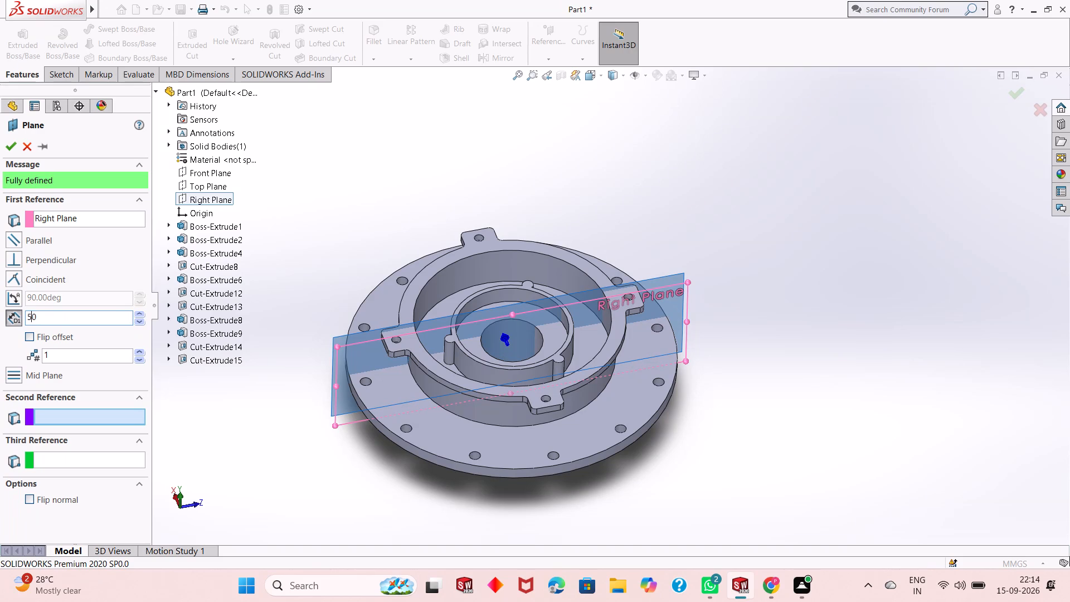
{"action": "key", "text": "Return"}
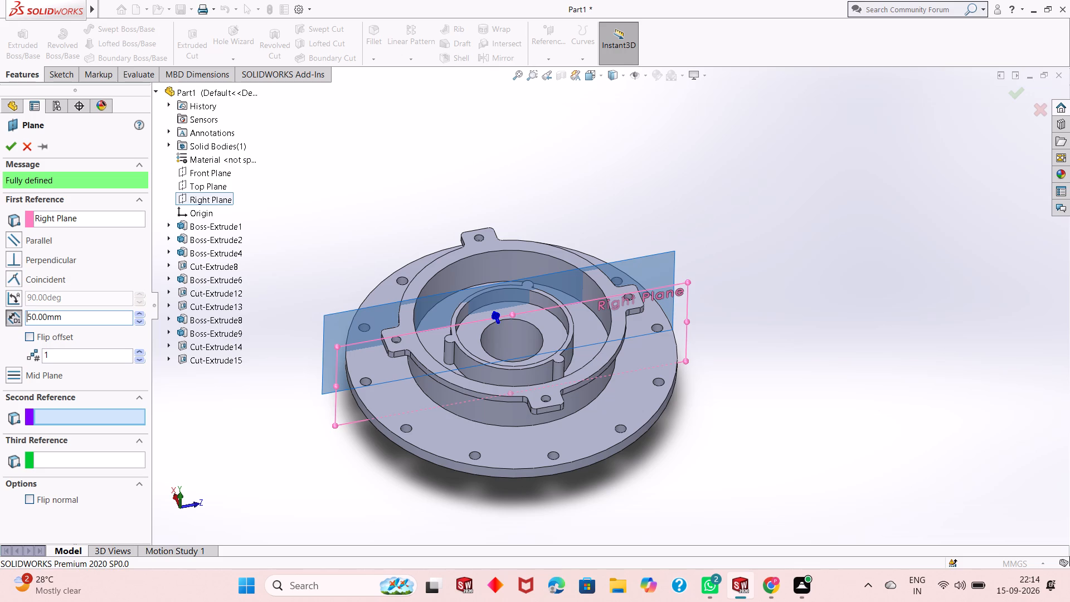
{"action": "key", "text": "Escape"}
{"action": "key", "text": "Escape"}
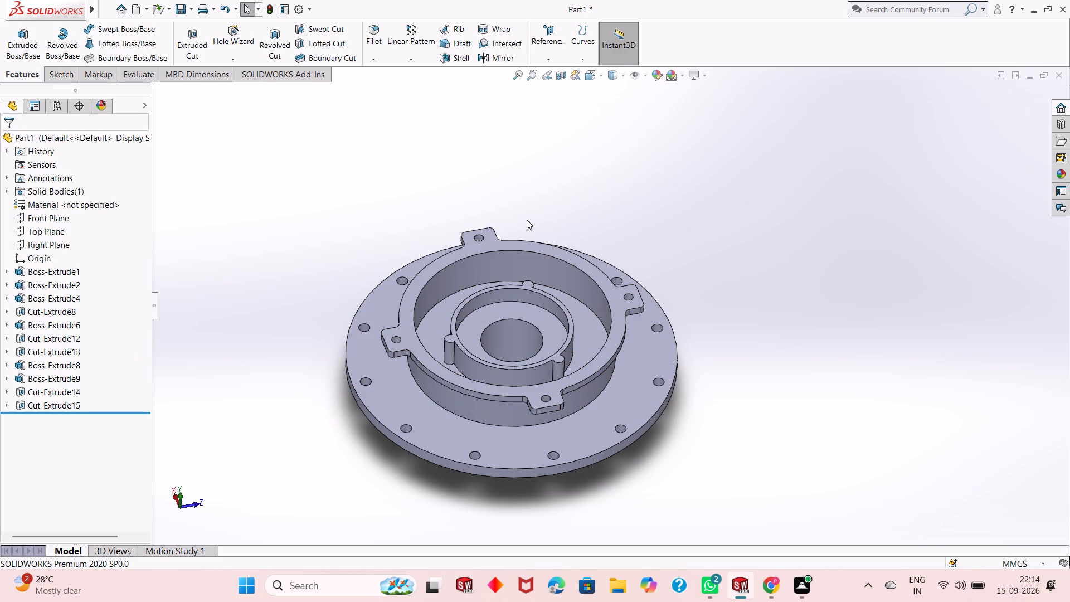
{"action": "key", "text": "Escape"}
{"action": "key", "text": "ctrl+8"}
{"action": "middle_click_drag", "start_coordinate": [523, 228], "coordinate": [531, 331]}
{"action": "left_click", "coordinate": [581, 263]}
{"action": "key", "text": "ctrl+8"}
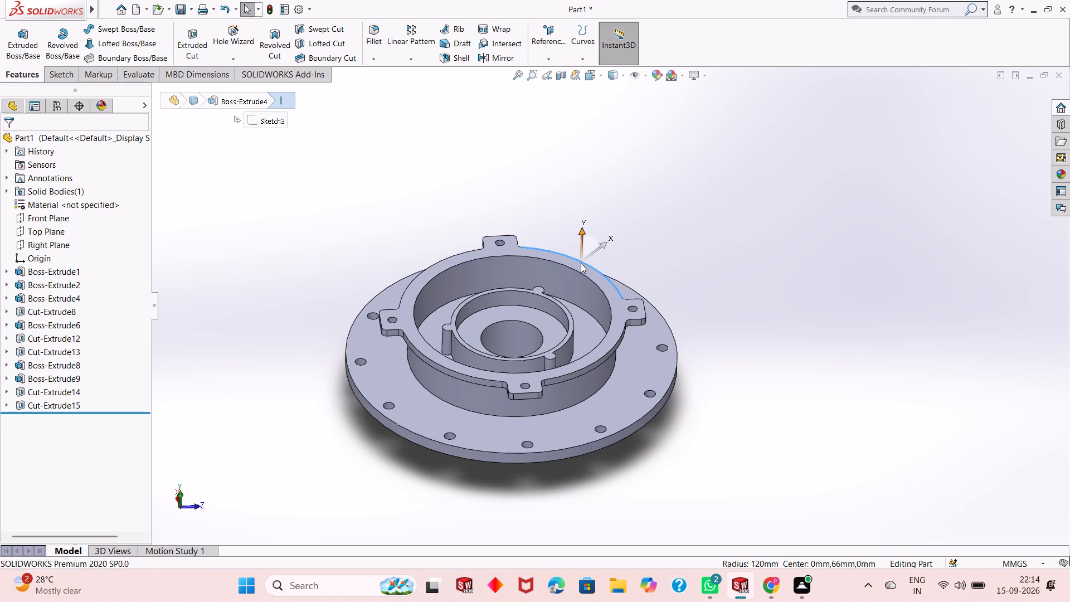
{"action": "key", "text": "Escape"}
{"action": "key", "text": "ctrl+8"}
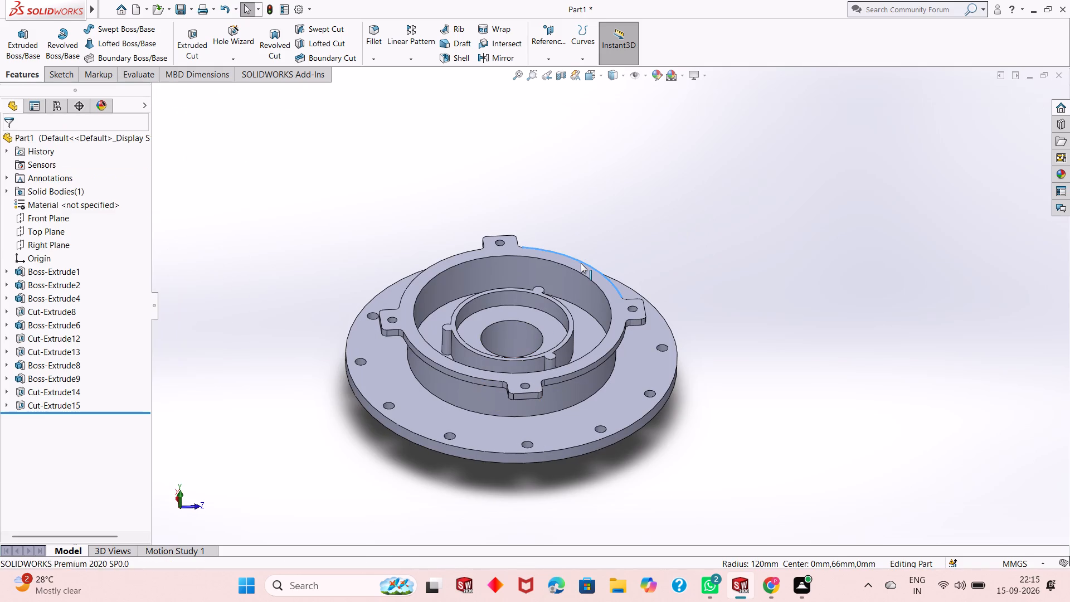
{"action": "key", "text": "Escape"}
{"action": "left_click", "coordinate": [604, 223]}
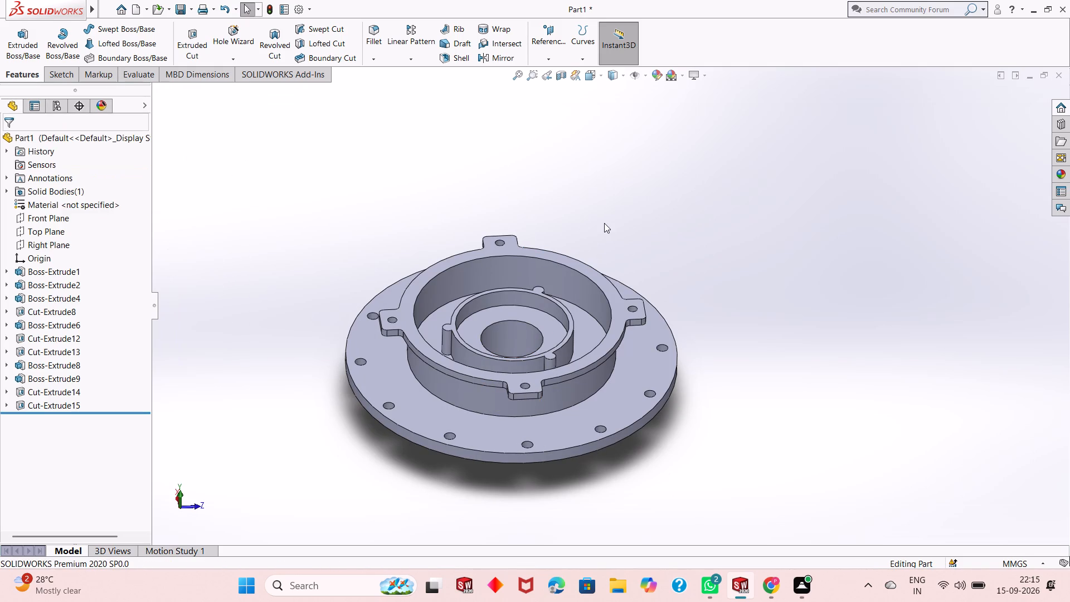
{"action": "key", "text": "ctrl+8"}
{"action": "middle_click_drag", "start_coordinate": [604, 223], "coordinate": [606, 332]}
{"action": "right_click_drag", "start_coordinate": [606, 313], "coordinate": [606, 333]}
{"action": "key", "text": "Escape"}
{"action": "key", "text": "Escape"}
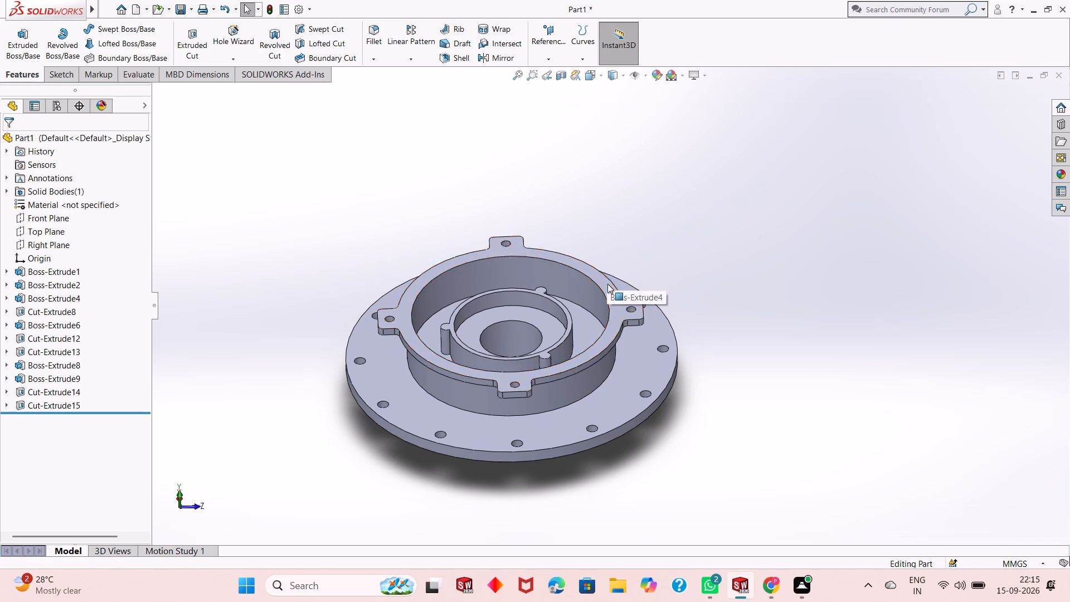
Start a sketch on the floor face around the central bore and draw a vertical centerline about 194 mm upward from the origin.
{"action": "left_click", "coordinate": [607, 285]}
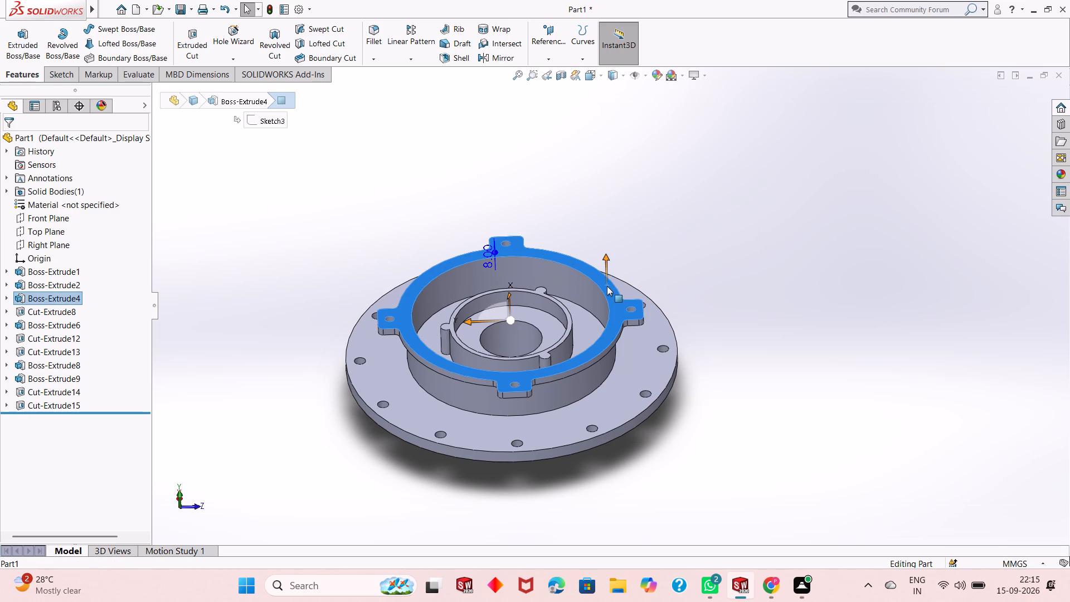
{"action": "key", "text": "ctrl+8"}
{"action": "key", "text": "Escape"}
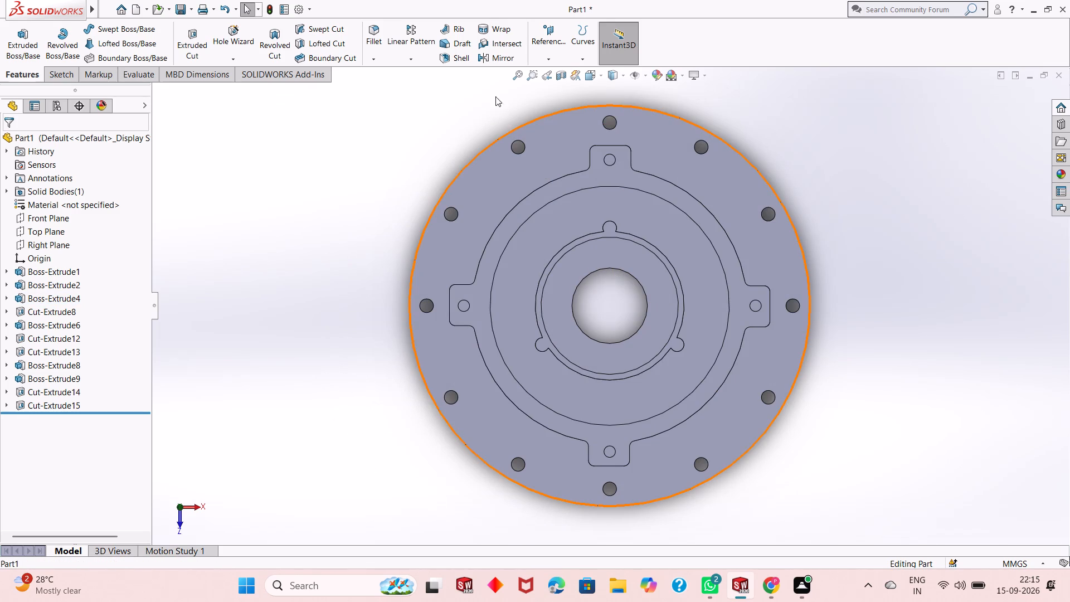
{"action": "left_click", "coordinate": [51, 74]}
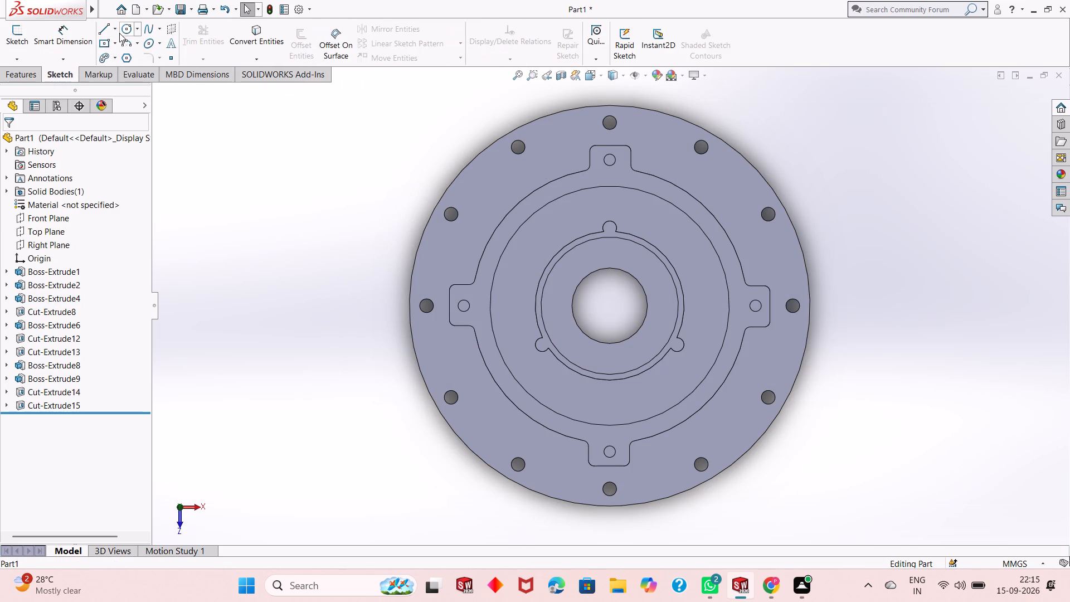
{"action": "left_click", "coordinate": [114, 33]}
{"action": "left_click", "coordinate": [127, 60]}
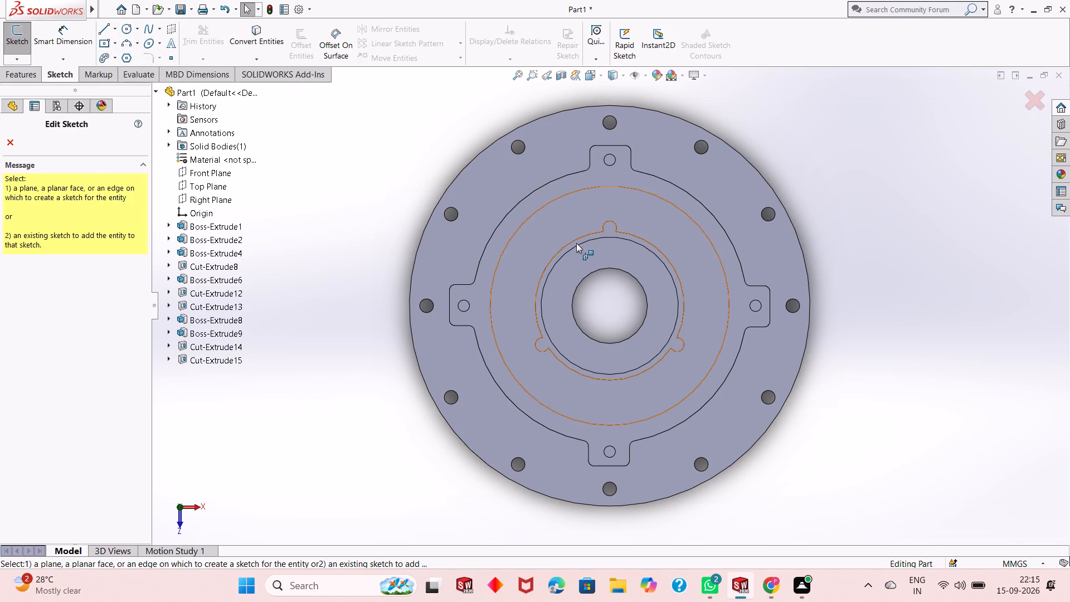
{"action": "left_click", "coordinate": [597, 256]}
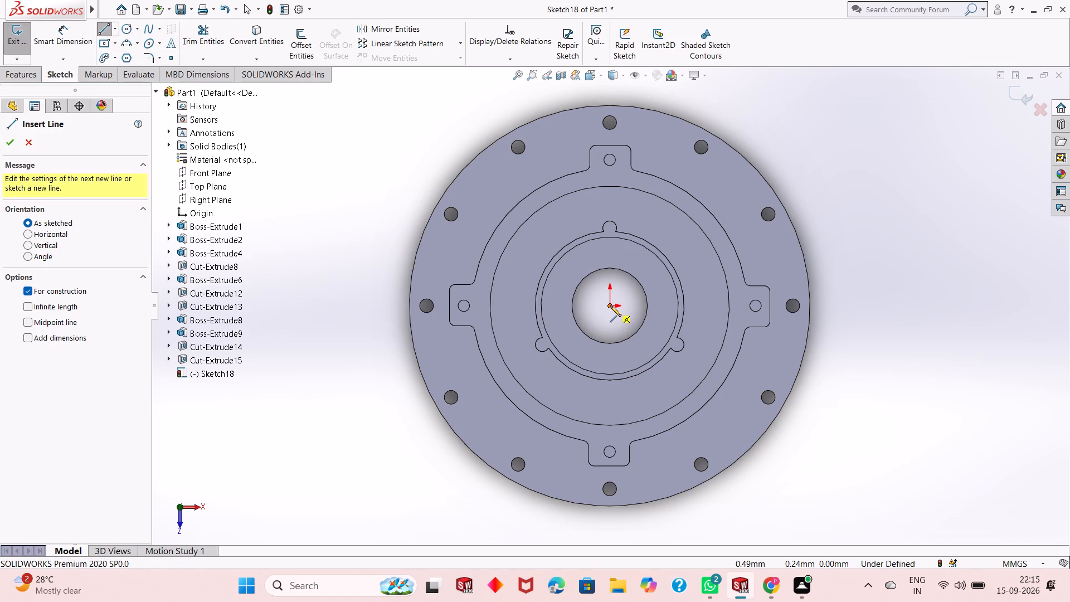
{"action": "left_click", "coordinate": [610, 305]}
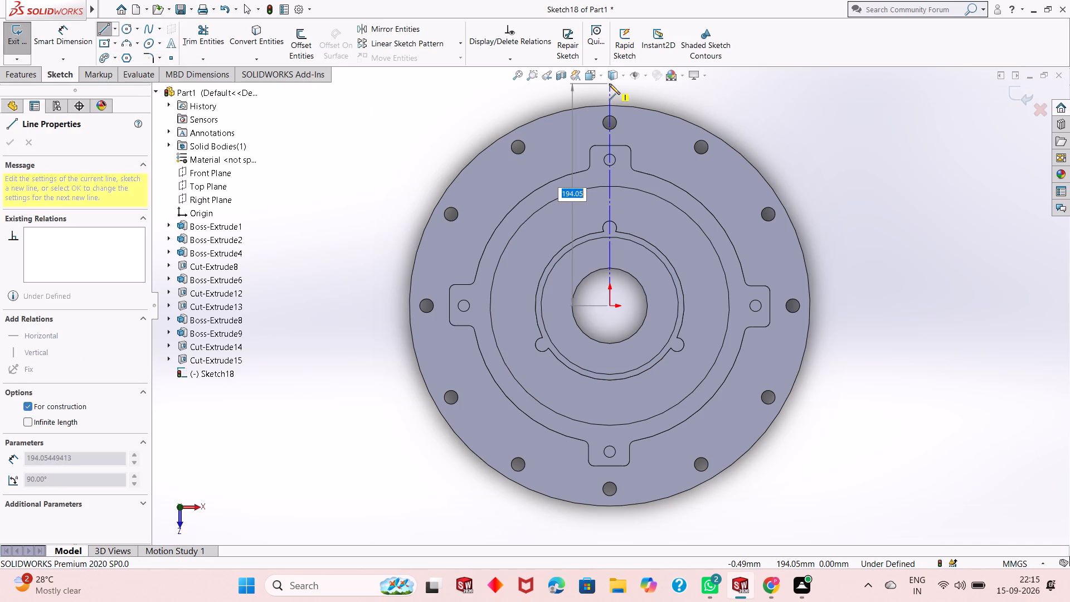
{"action": "left_click", "coordinate": [609, 84]}
{"action": "right_click", "coordinate": [609, 84]}
{"action": "left_click", "coordinate": [627, 93]}
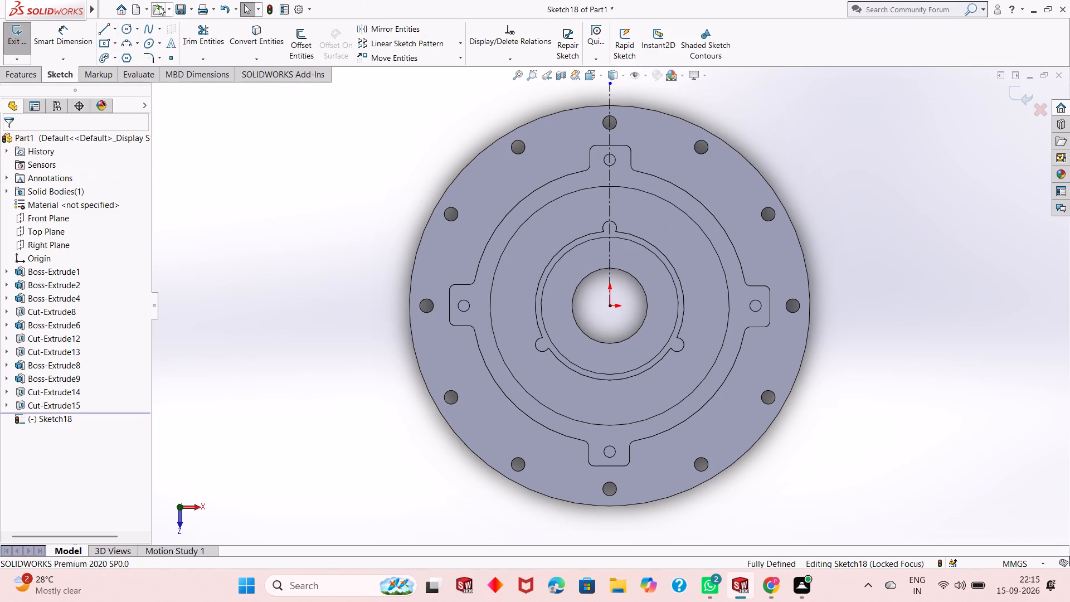
Draw a diagonal centerline about 211 mm long from the origin to beyond the flange's upper-left edge.
{"action": "left_click", "coordinate": [113, 27]}
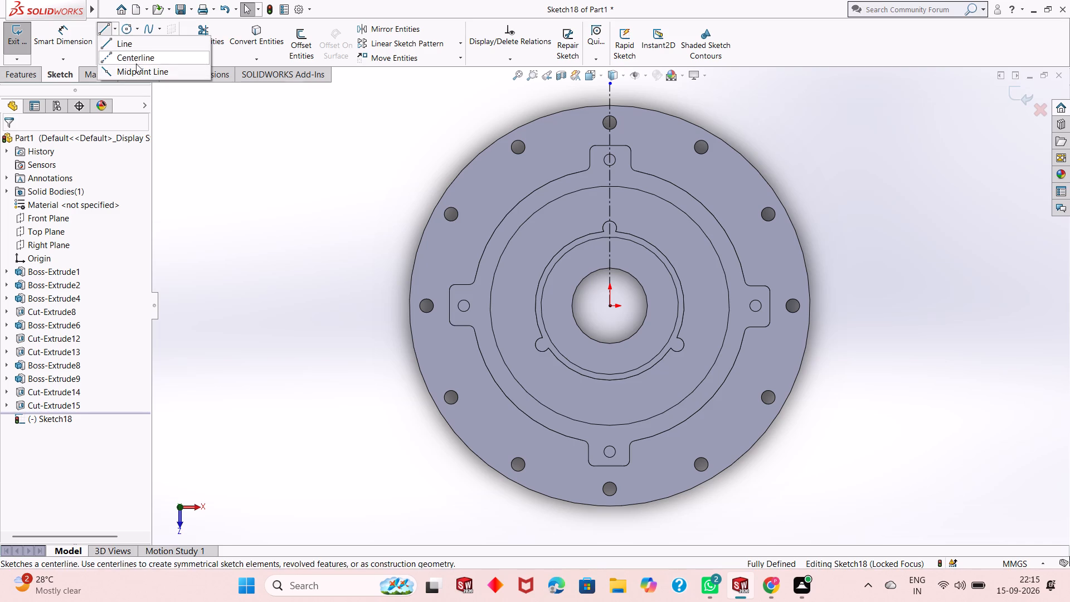
{"action": "left_click", "coordinate": [141, 60]}
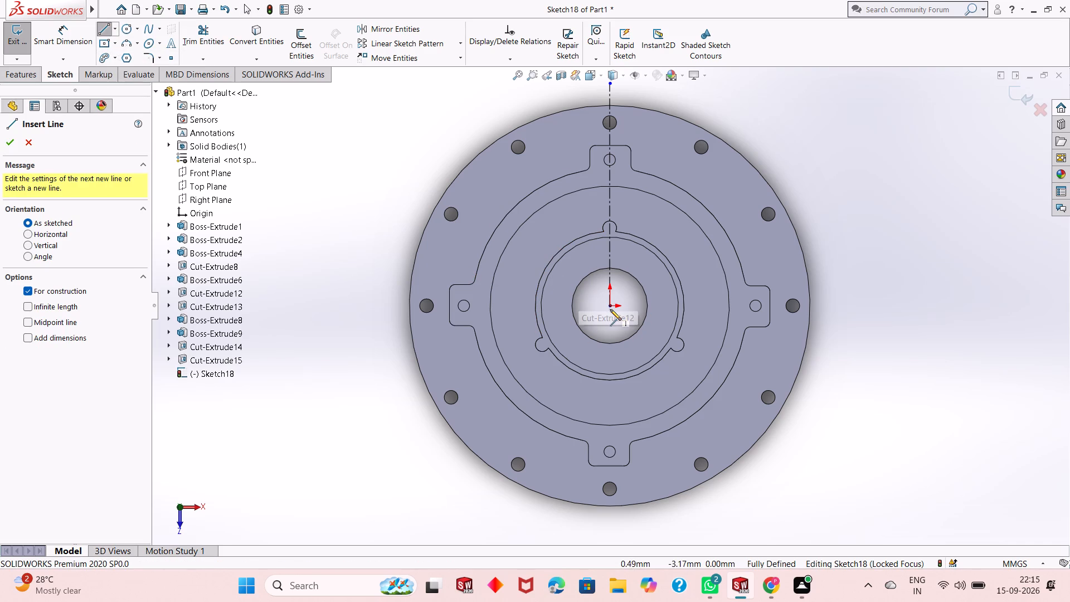
{"action": "left_click", "coordinate": [609, 309]}
{"action": "left_click", "coordinate": [463, 114]}
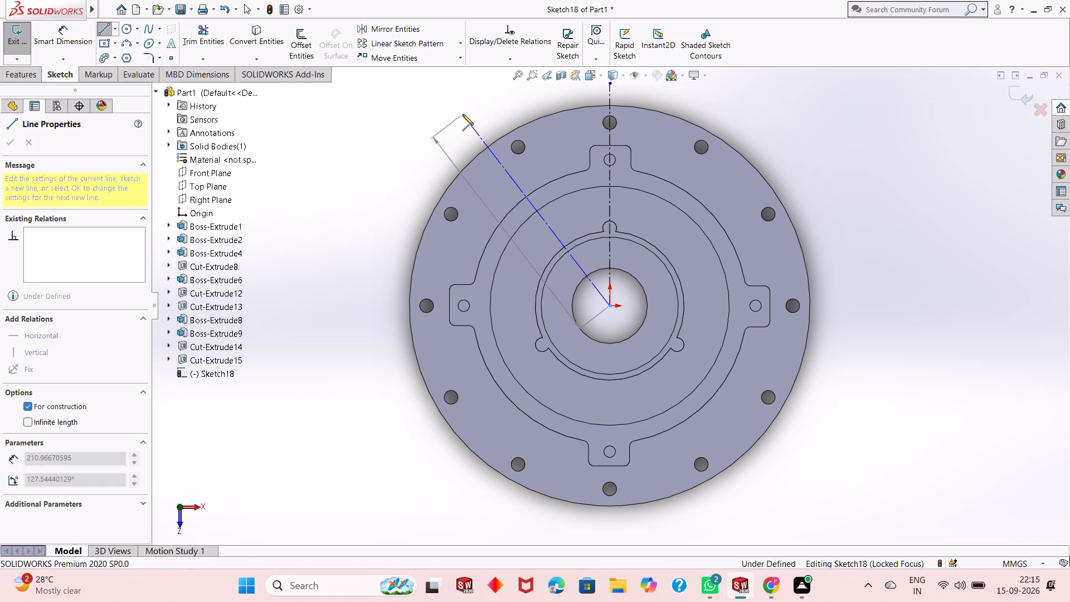
{"action": "right_click", "coordinate": [463, 114]}
{"action": "left_click", "coordinate": [495, 125]}
Dimension the angle between the vertical and diagonal centerlines as 45°.
{"action": "left_click", "coordinate": [81, 36]}
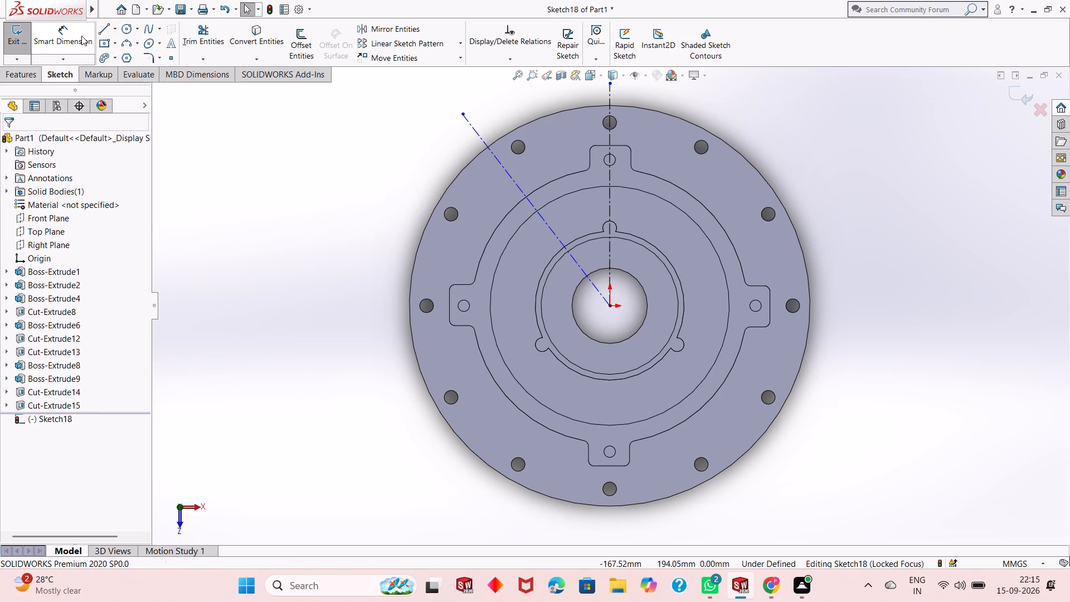
{"action": "left_click", "coordinate": [530, 204]}
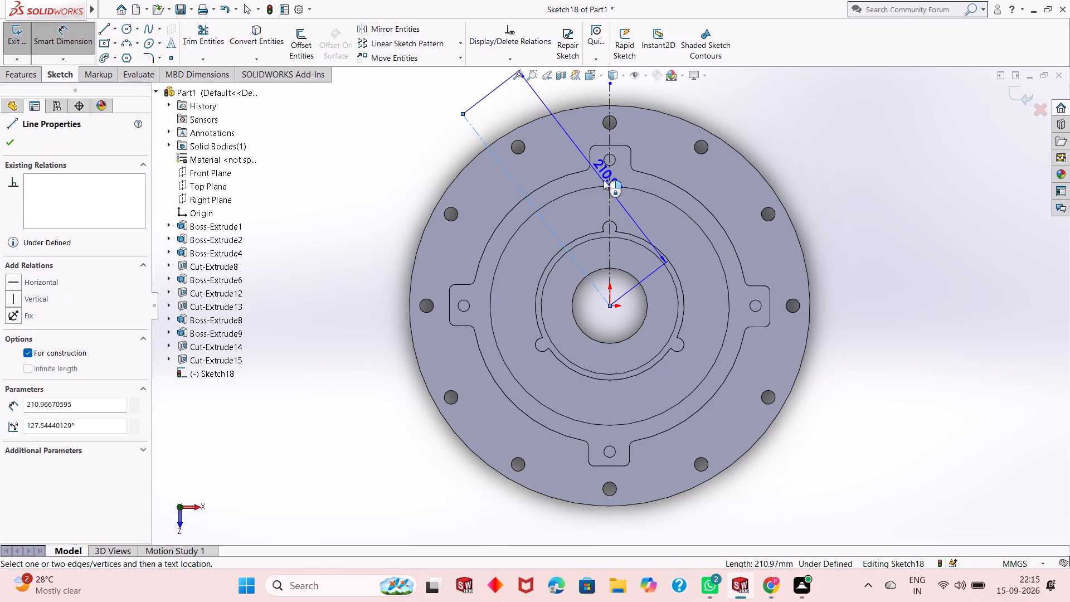
{"action": "left_click", "coordinate": [609, 178]}
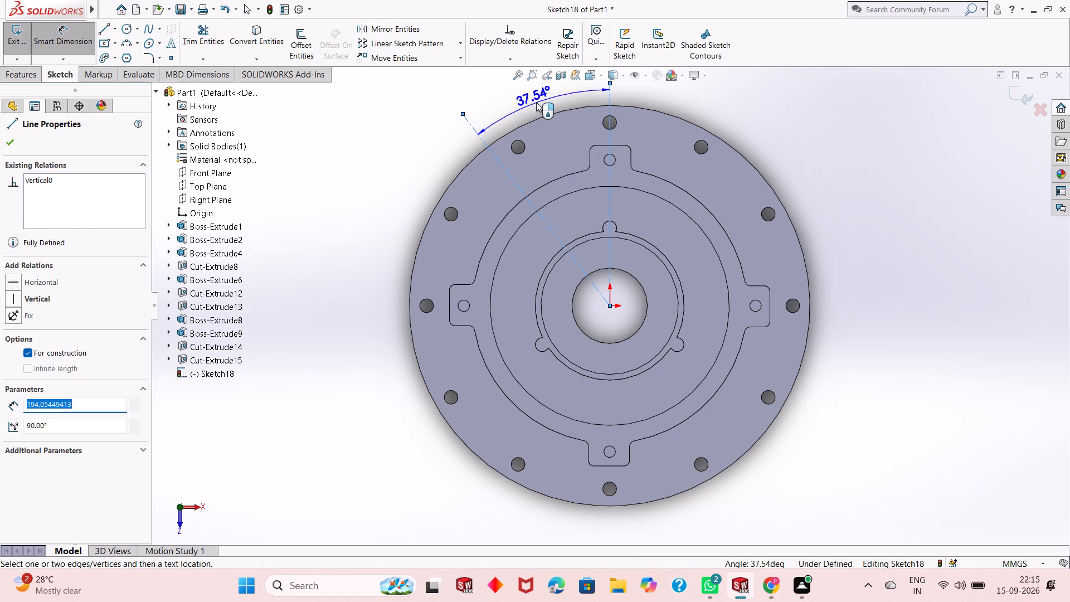
{"action": "left_click", "coordinate": [536, 102]}
{"action": "key", "text": "4"}
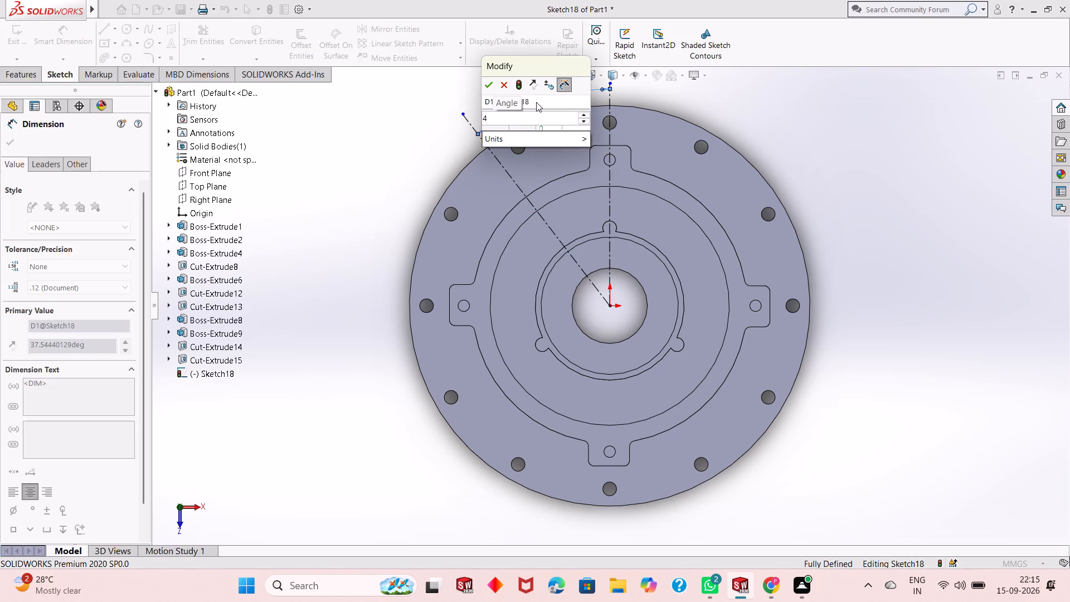
{"action": "key", "text": "5"}
{"action": "key", "text": "Return"}
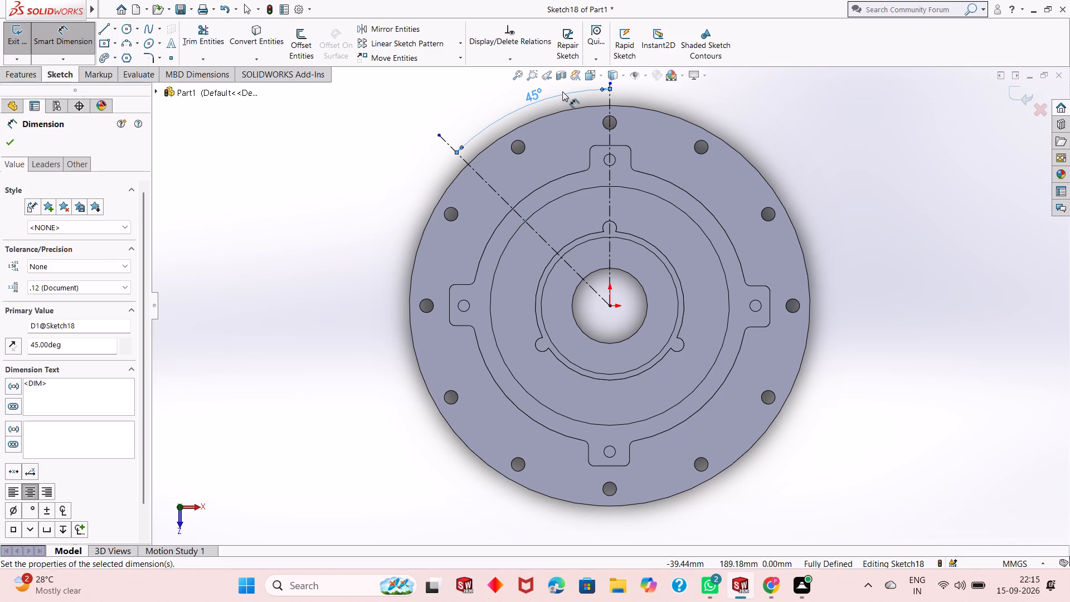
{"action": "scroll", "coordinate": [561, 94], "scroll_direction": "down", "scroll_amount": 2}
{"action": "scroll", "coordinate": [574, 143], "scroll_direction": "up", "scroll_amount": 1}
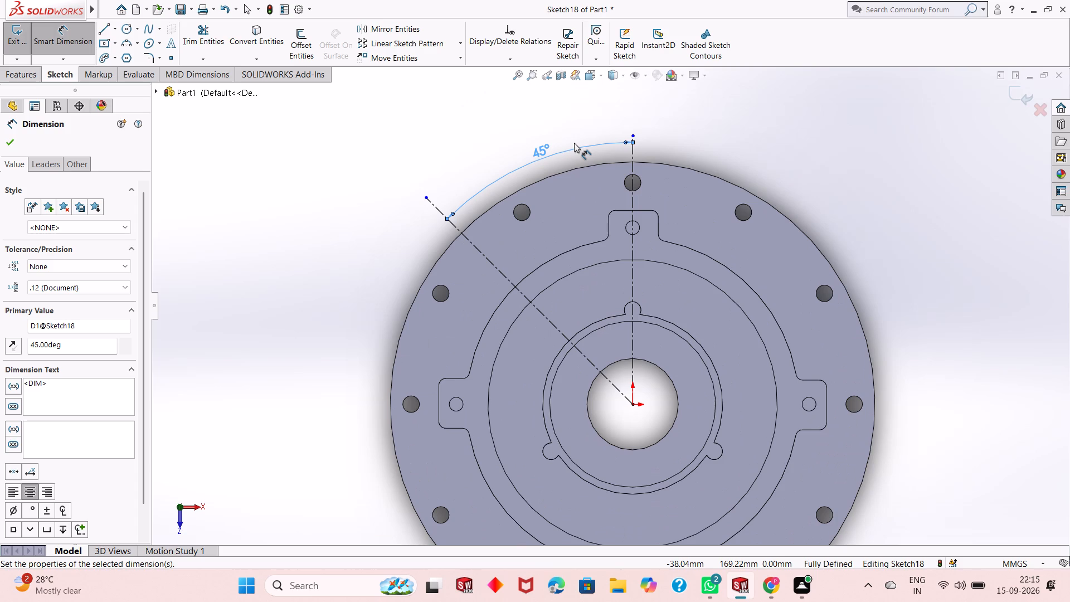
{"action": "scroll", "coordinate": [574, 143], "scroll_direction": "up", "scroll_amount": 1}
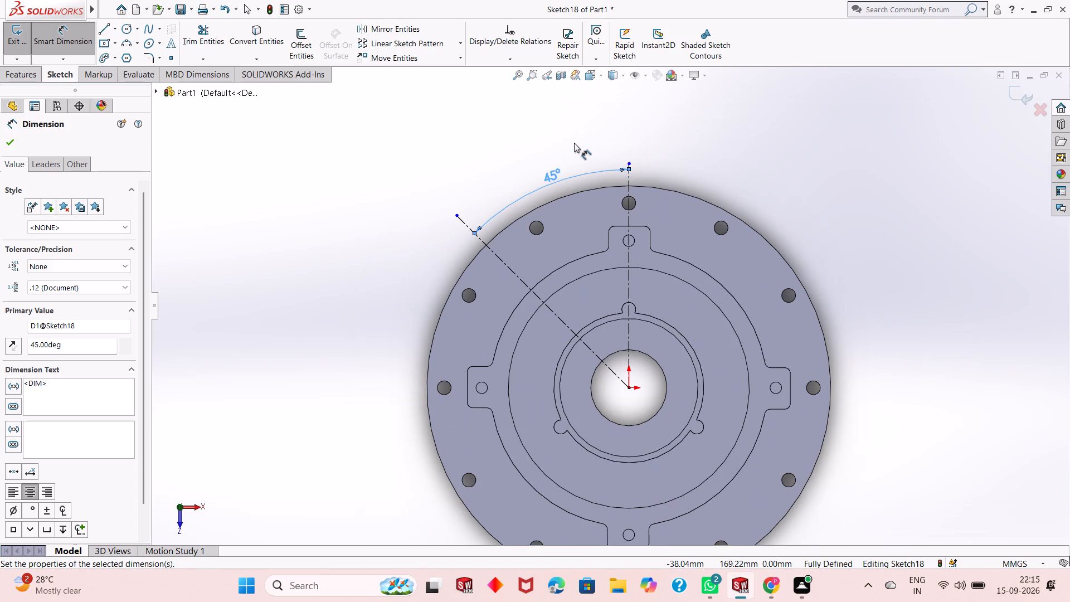
Examine how the two sketched centerlines sit relative to the flange and the outer cylindrical wall from several angles.
{"action": "scroll", "coordinate": [574, 143], "scroll_direction": "up", "scroll_amount": 2}
{"action": "scroll", "coordinate": [662, 334], "scroll_direction": "down", "scroll_amount": 1}
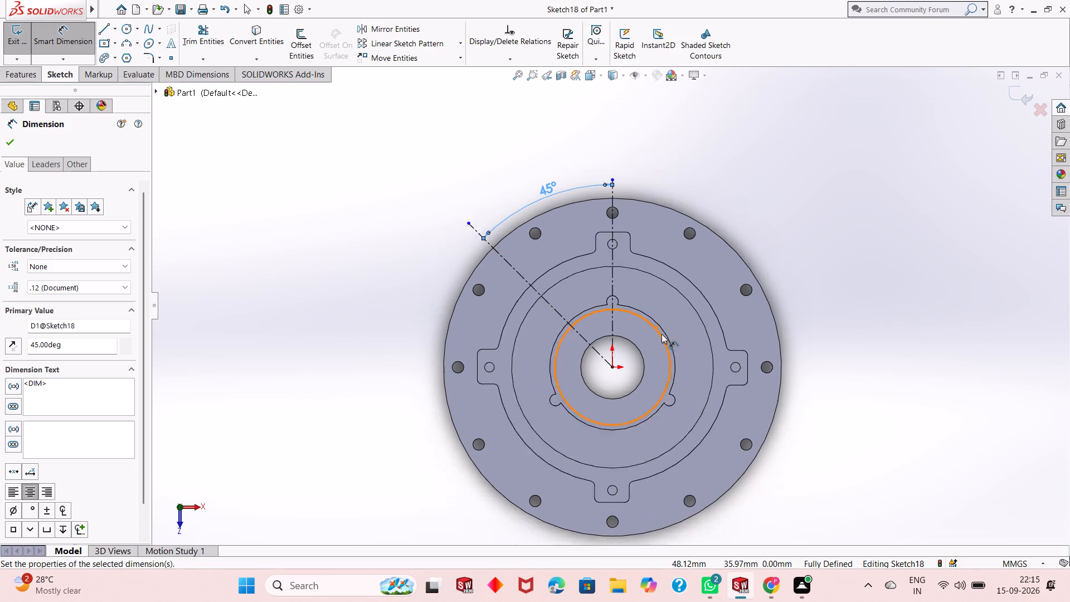
{"action": "scroll", "coordinate": [662, 334], "scroll_direction": "down", "scroll_amount": 1}
{"action": "key", "text": "Escape"}
{"action": "key", "text": "Escape"}
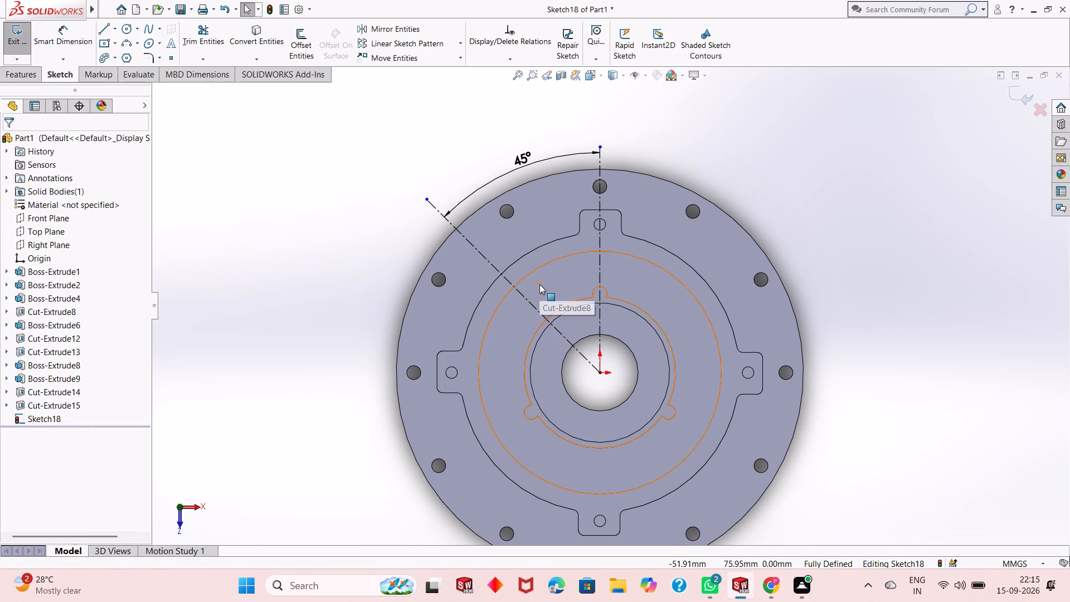
{"action": "key", "text": "Escape"}
{"action": "key", "text": "Escape"}
{"action": "scroll", "coordinate": [507, 260], "scroll_direction": "down", "scroll_amount": 2}
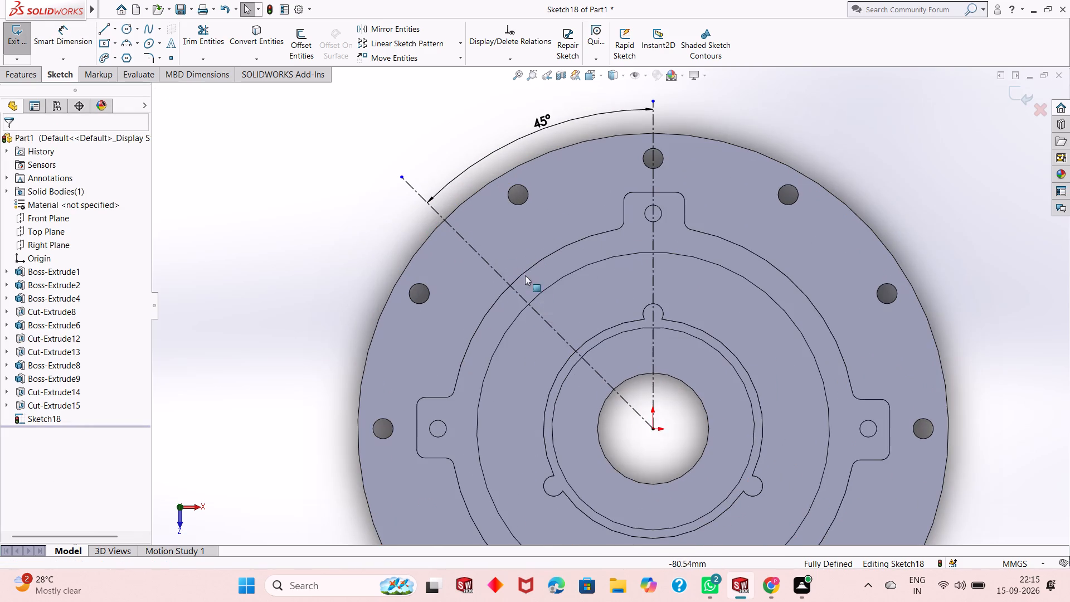
{"action": "middle_click_drag", "start_coordinate": [534, 283], "coordinate": [645, 224]}
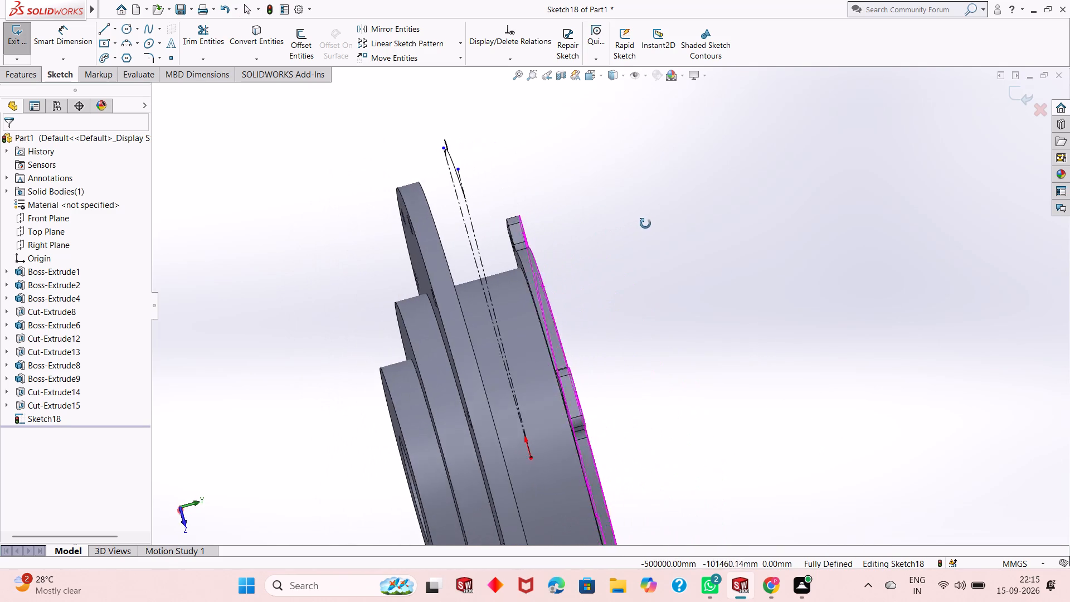
{"action": "middle_click_drag", "start_coordinate": [645, 224], "coordinate": [655, 225]}
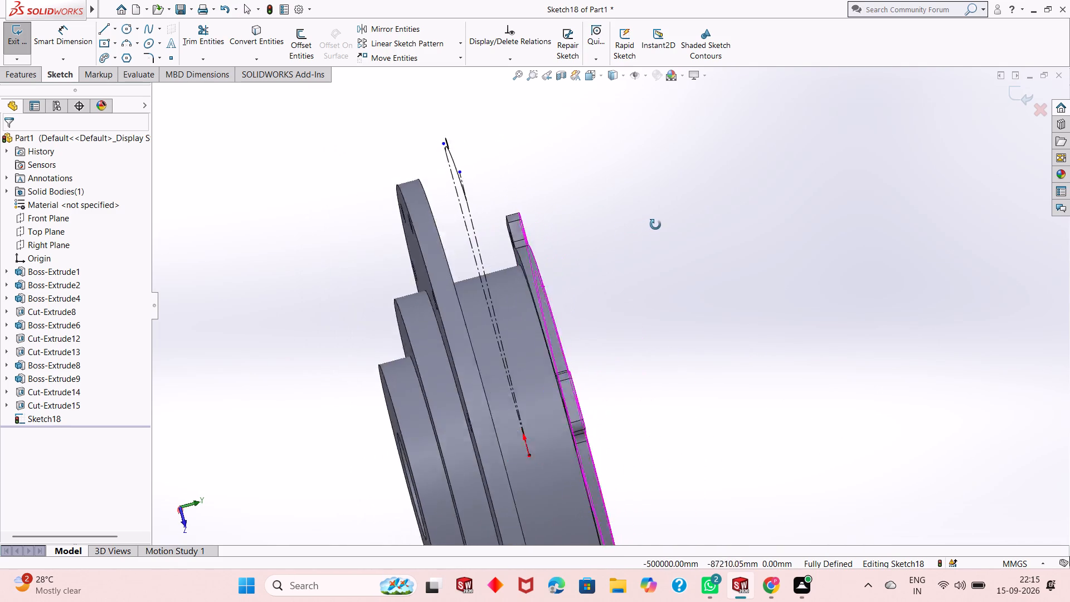
{"action": "middle_click_drag", "start_coordinate": [655, 225], "coordinate": [662, 223]}
{"action": "middle_click_drag", "start_coordinate": [662, 223], "coordinate": [604, 239]}
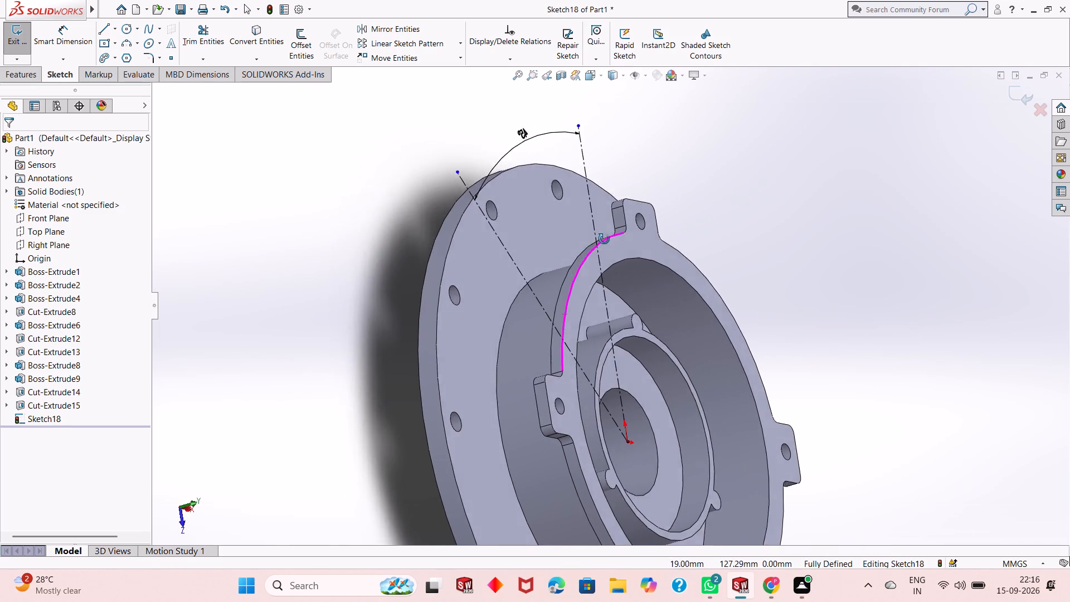
{"action": "middle_click_drag", "start_coordinate": [604, 239], "coordinate": [576, 246]}
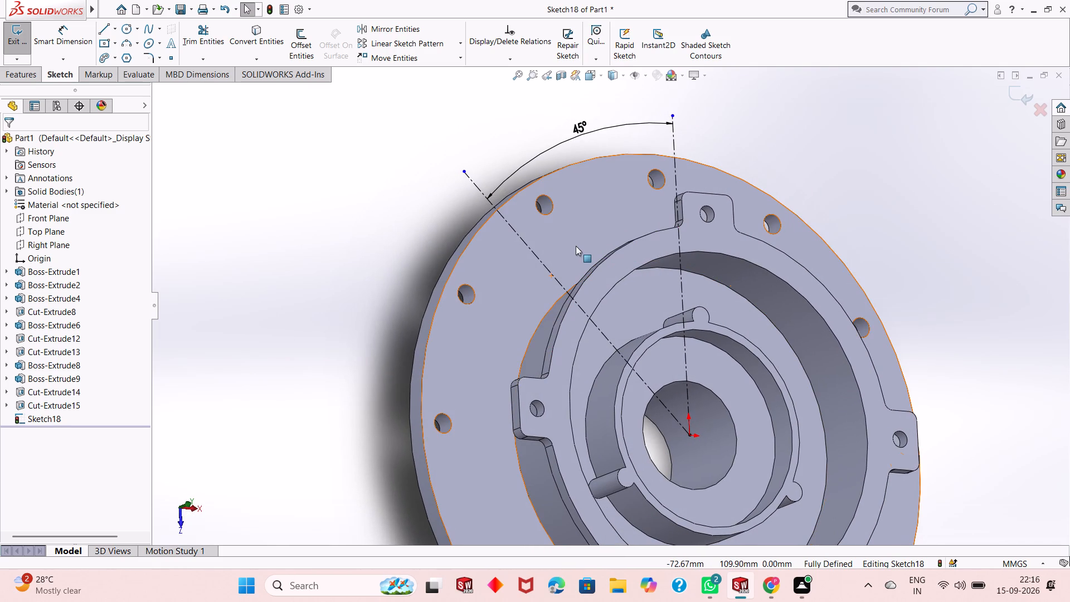
{"action": "key", "text": "Escape"}
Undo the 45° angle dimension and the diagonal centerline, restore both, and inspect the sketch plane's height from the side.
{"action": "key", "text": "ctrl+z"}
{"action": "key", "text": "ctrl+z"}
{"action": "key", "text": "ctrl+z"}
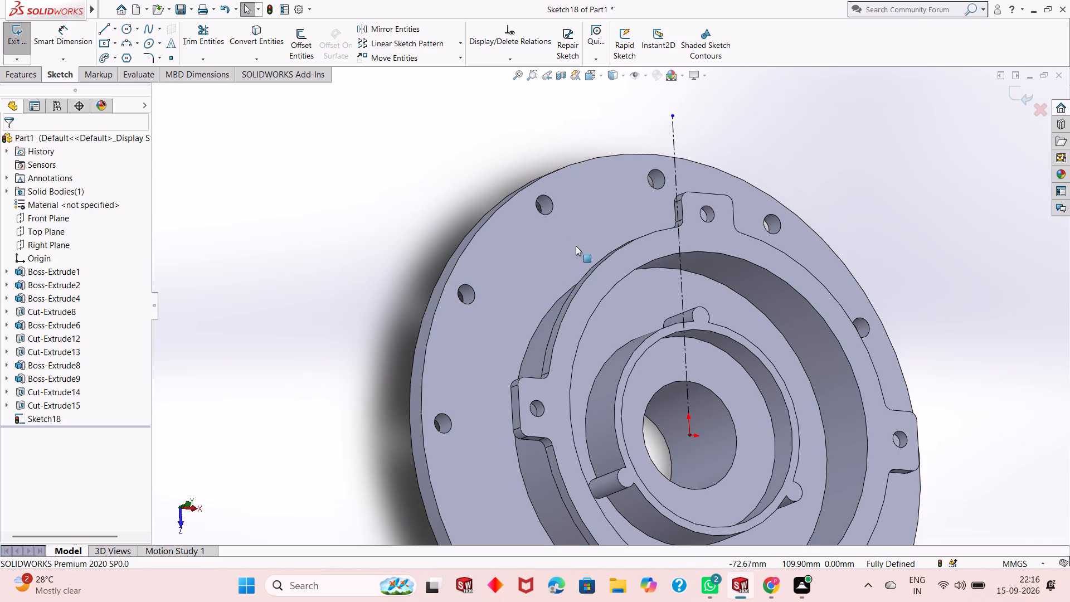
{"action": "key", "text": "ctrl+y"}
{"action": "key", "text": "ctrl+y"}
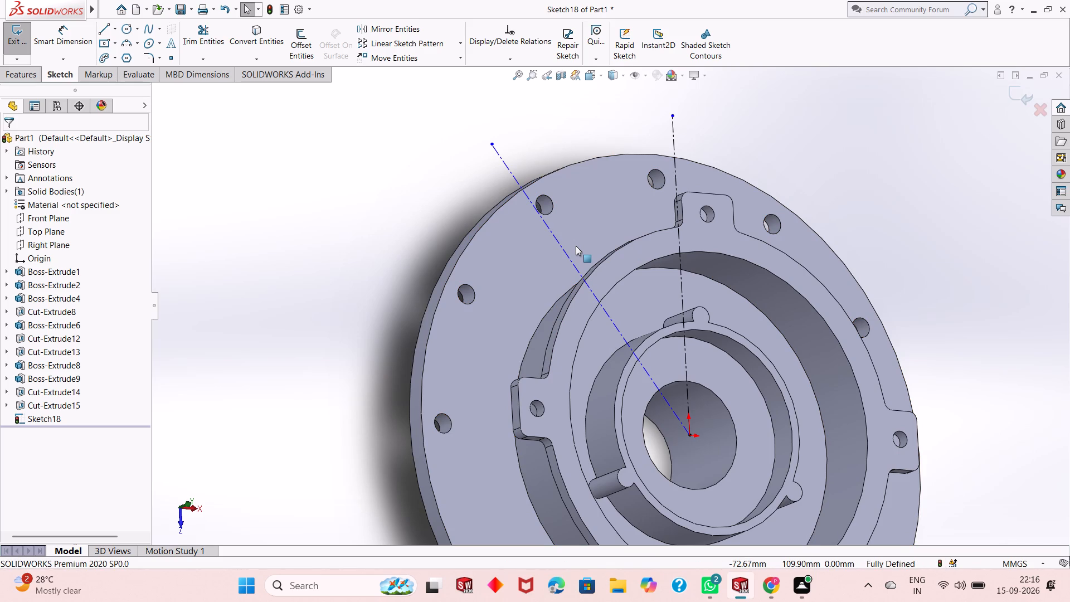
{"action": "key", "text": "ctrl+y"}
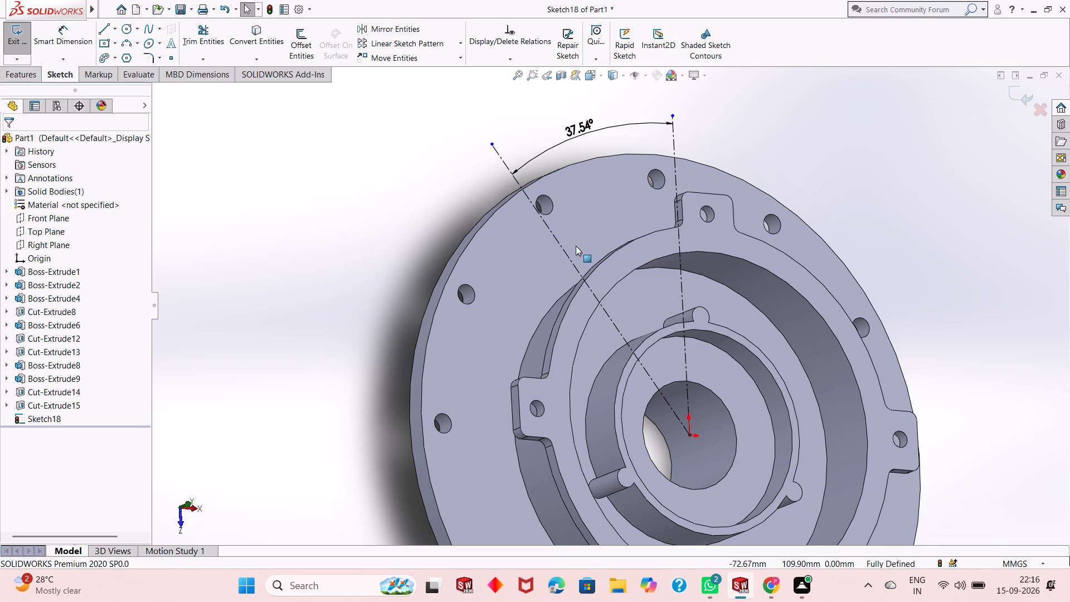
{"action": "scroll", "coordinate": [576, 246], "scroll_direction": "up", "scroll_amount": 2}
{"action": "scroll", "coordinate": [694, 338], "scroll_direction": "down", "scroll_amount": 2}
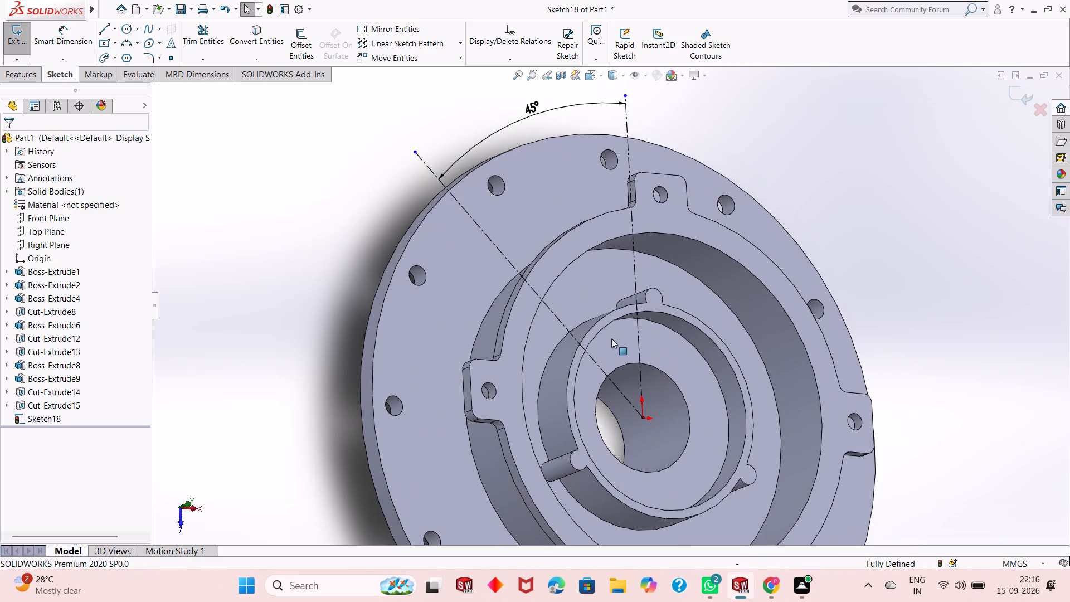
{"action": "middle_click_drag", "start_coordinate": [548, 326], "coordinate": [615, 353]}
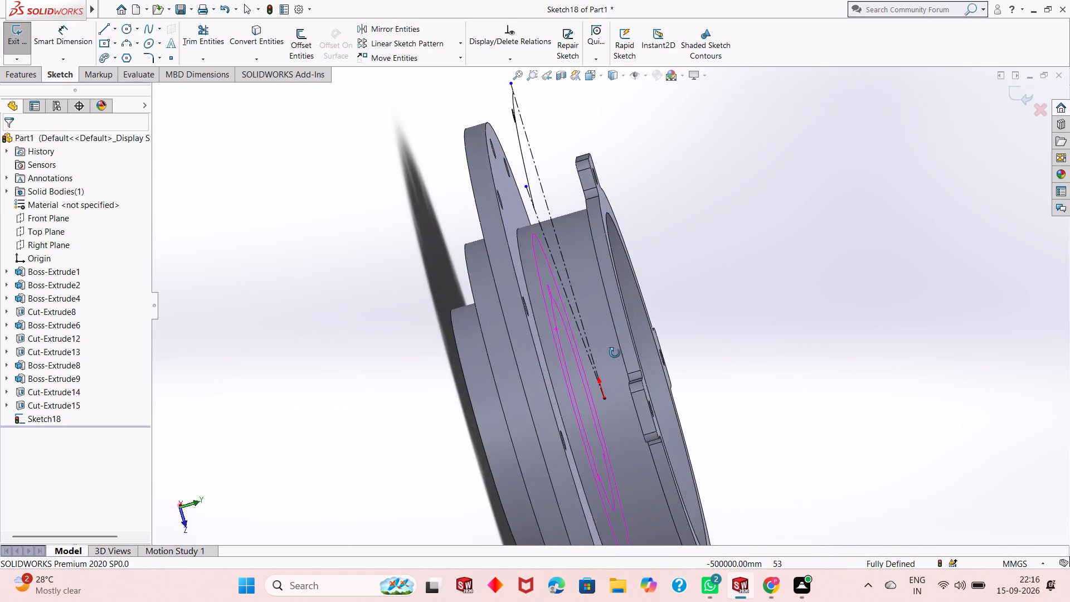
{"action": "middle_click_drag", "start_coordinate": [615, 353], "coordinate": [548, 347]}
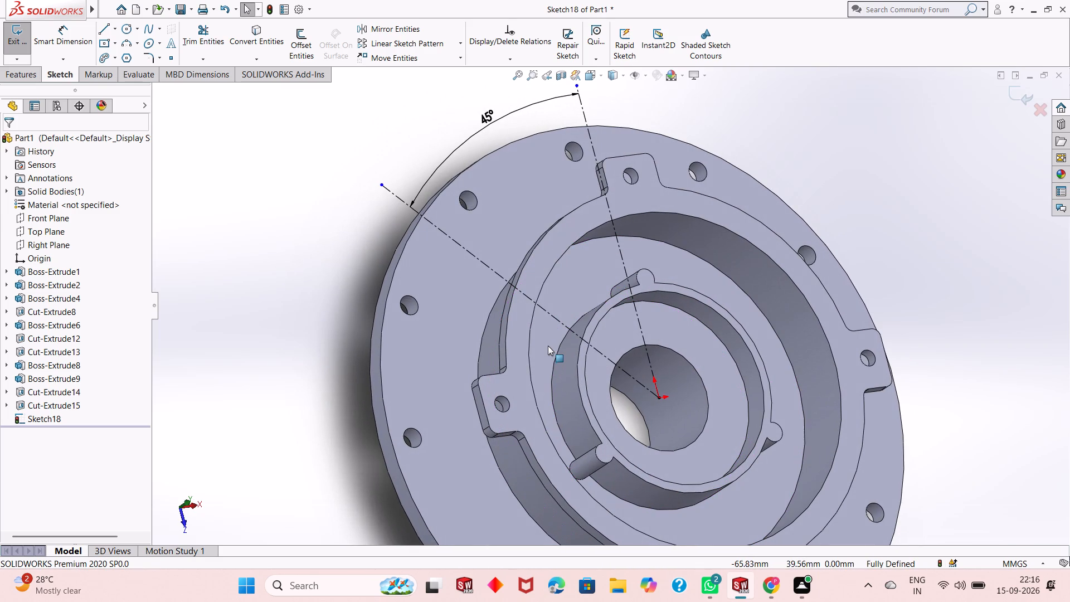
Undo the angle dimension, both centerlines and the sketch on the floor face around the bore.
{"action": "key", "text": "ctrl+z"}
{"action": "key", "text": "ctrl+z"}
{"action": "key", "text": "ctrl+z"}
{"action": "key", "text": "ctrl+z"}
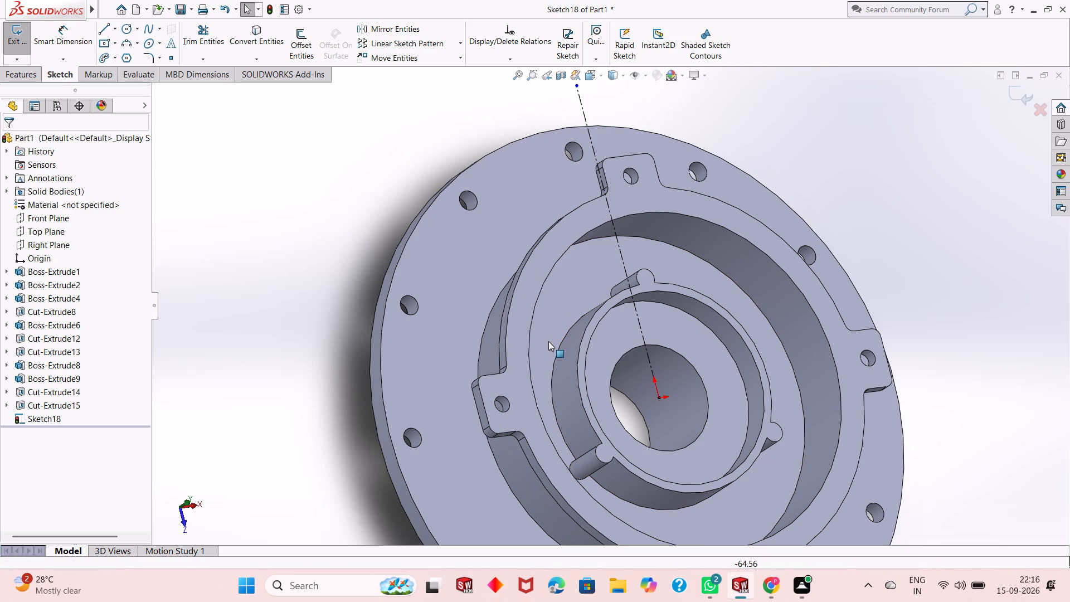
{"action": "key", "text": "ctrl+z"}
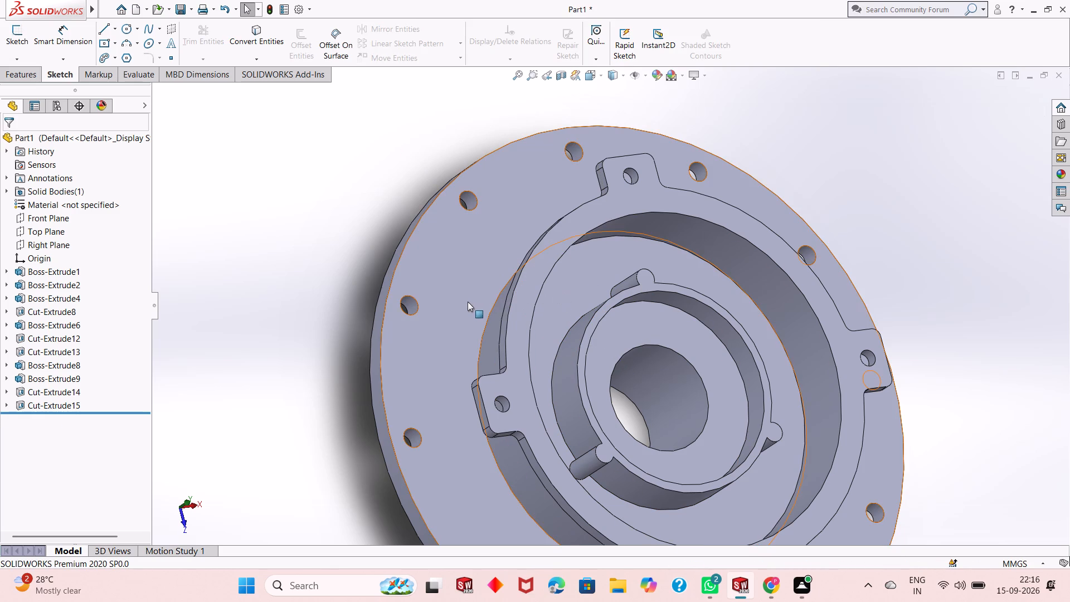
Start a sketch on the flange's drilled face and draw a vertical centerline from the origin to beyond the flange's upper edge.
{"action": "left_click", "coordinate": [457, 304]}
{"action": "left_click", "coordinate": [507, 272]}
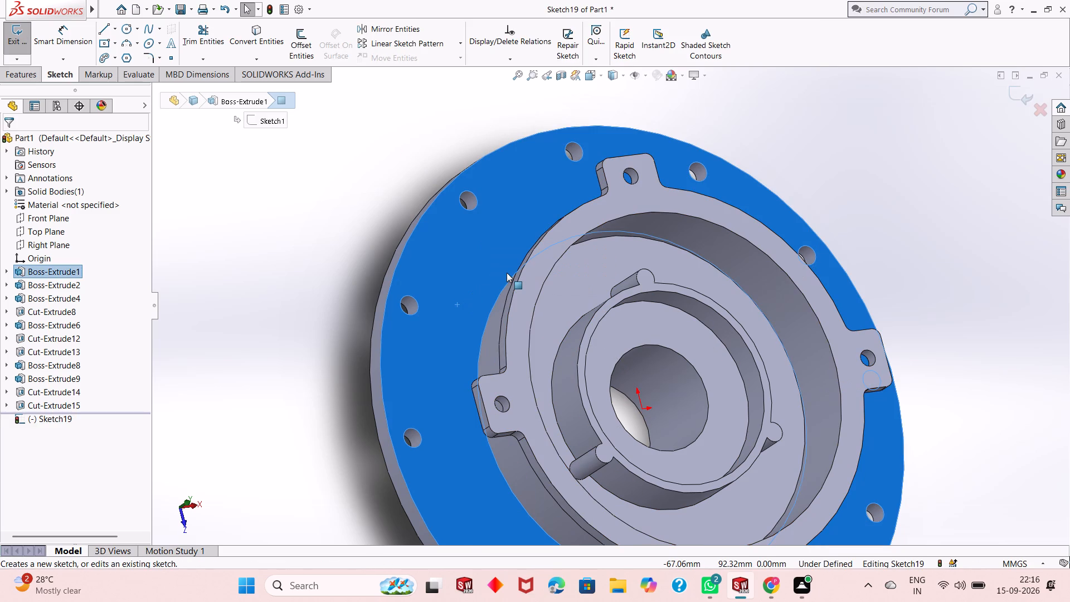
{"action": "key", "text": "ctrl+8"}
{"action": "key", "text": "Escape"}
{"action": "key", "text": "Escape"}
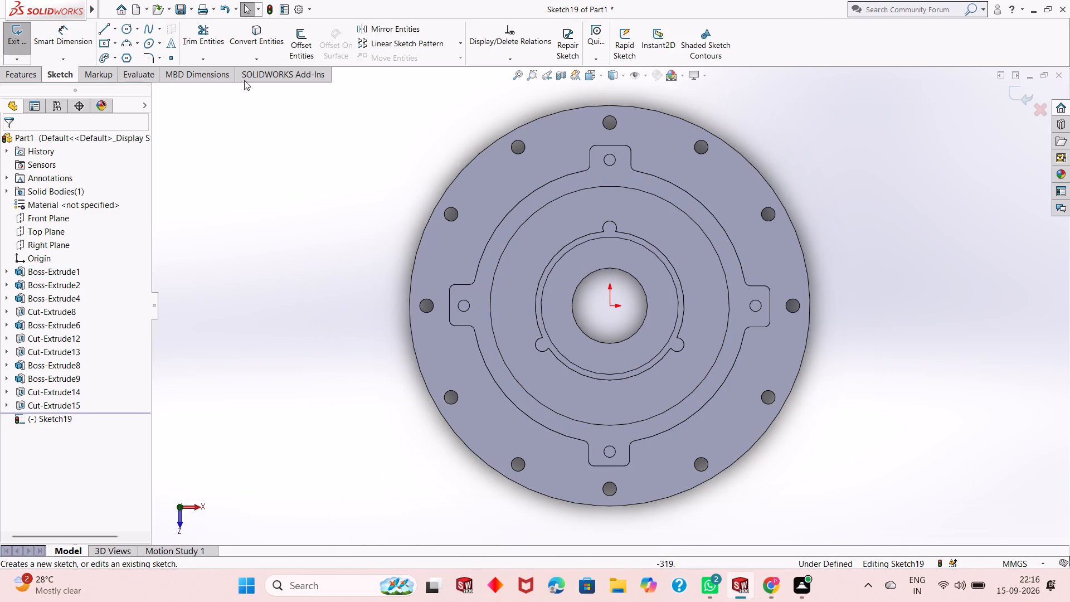
{"action": "left_click", "coordinate": [112, 31]}
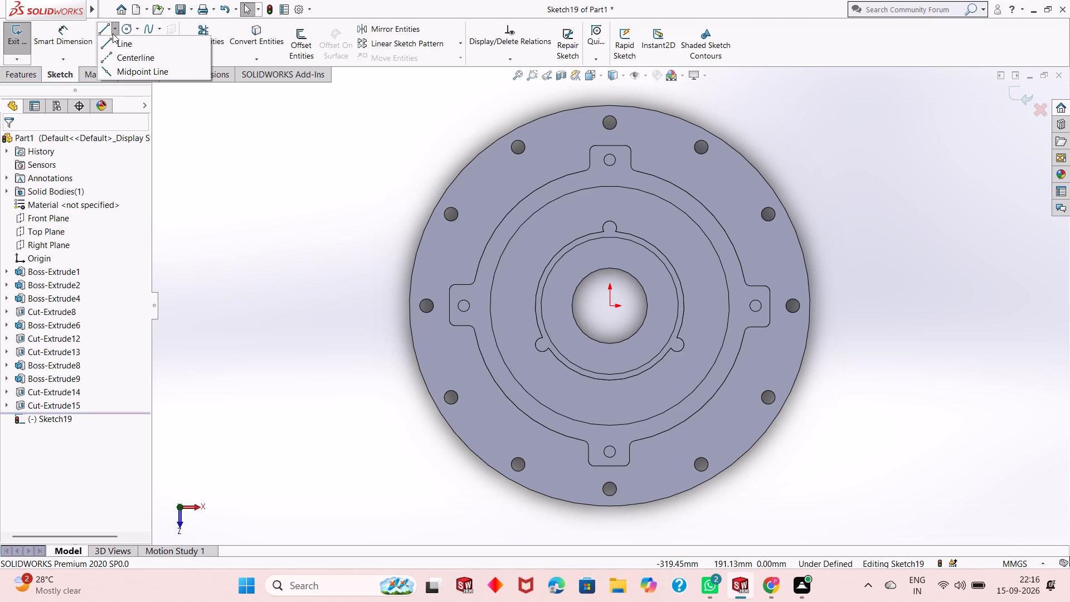
{"action": "left_click", "coordinate": [145, 55]}
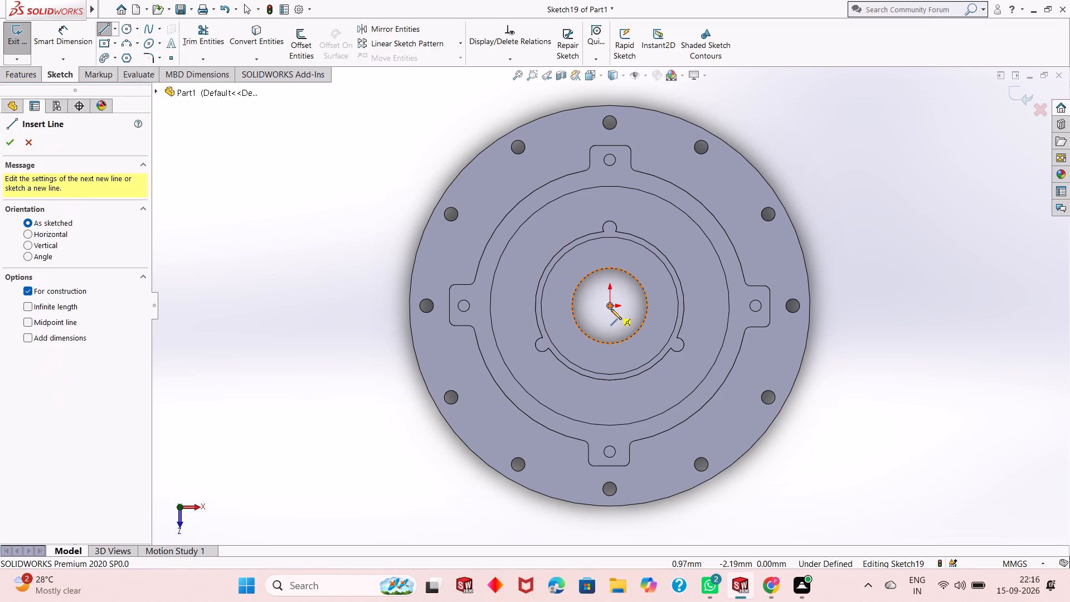
{"action": "left_click", "coordinate": [611, 309]}
{"action": "left_click", "coordinate": [608, 89]}
{"action": "key", "text": "Escape"}
{"action": "key", "text": "Escape"}
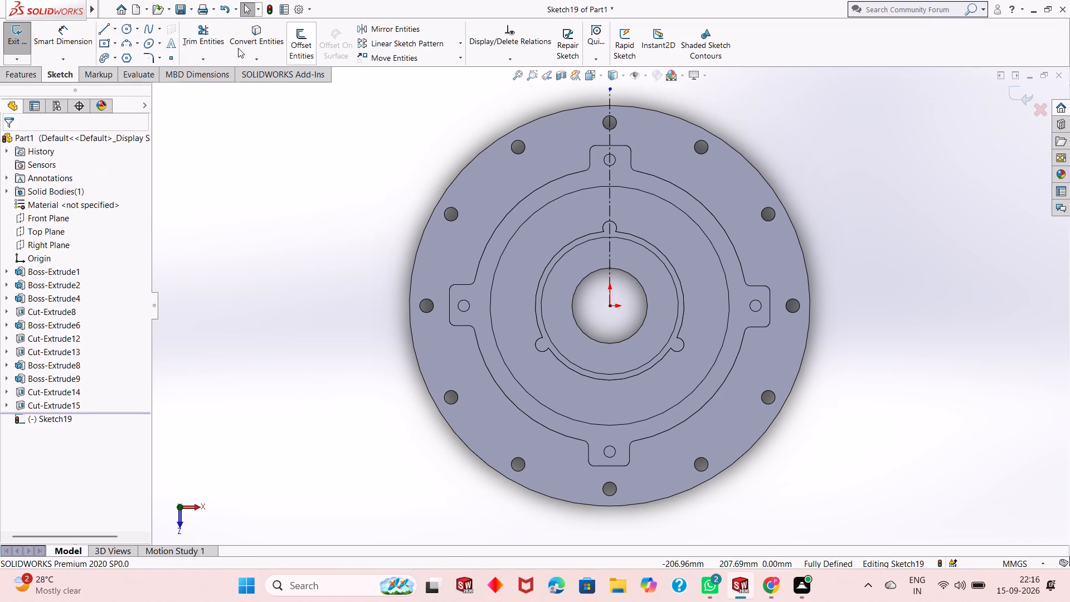
Draw a diagonal centerline about 225 mm long from the origin to beyond the flange's upper-left edge.
{"action": "key", "text": "Escape"}
{"action": "left_click", "coordinate": [115, 27]}
{"action": "left_click", "coordinate": [138, 62]}
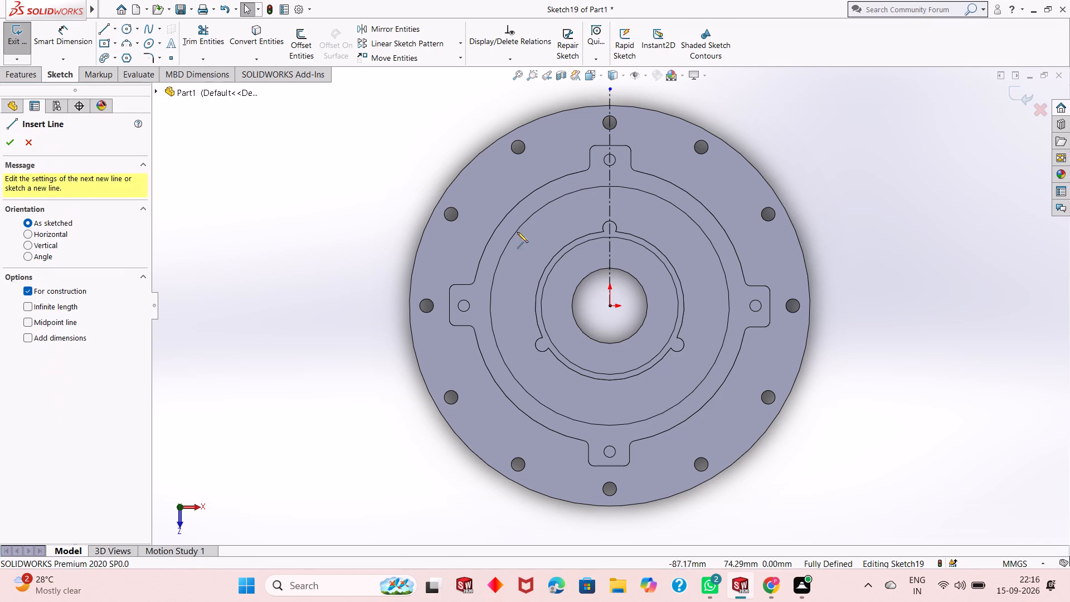
{"action": "left_click", "coordinate": [610, 307]}
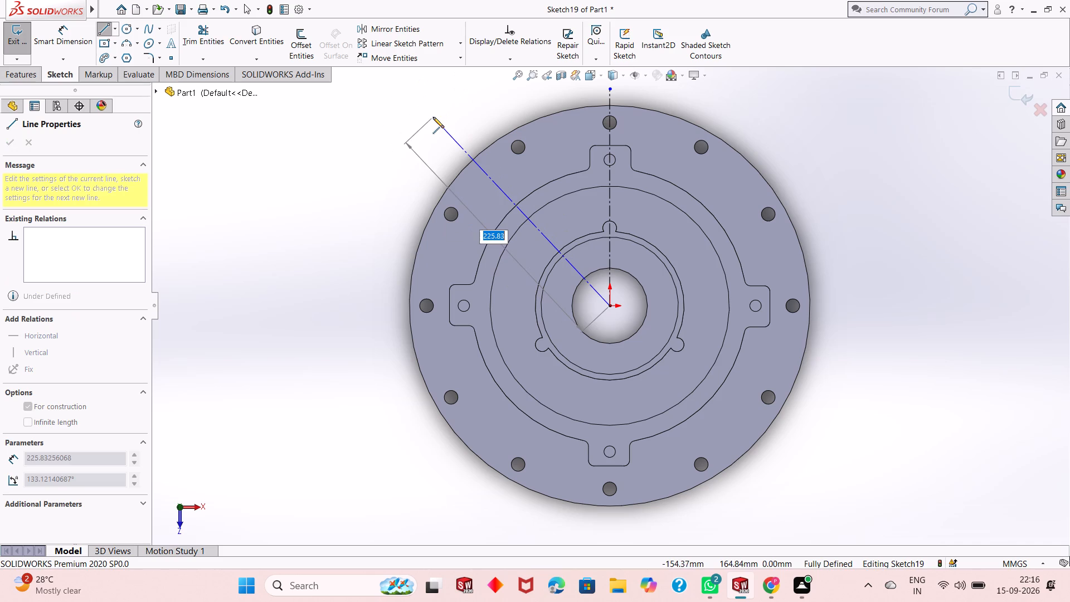
{"action": "left_click", "coordinate": [433, 118]}
{"action": "key", "text": "Escape"}
{"action": "key", "text": "Escape"}
Dimension the angle between the vertical and diagonal centerlines as 45°.
{"action": "left_click", "coordinate": [54, 37]}
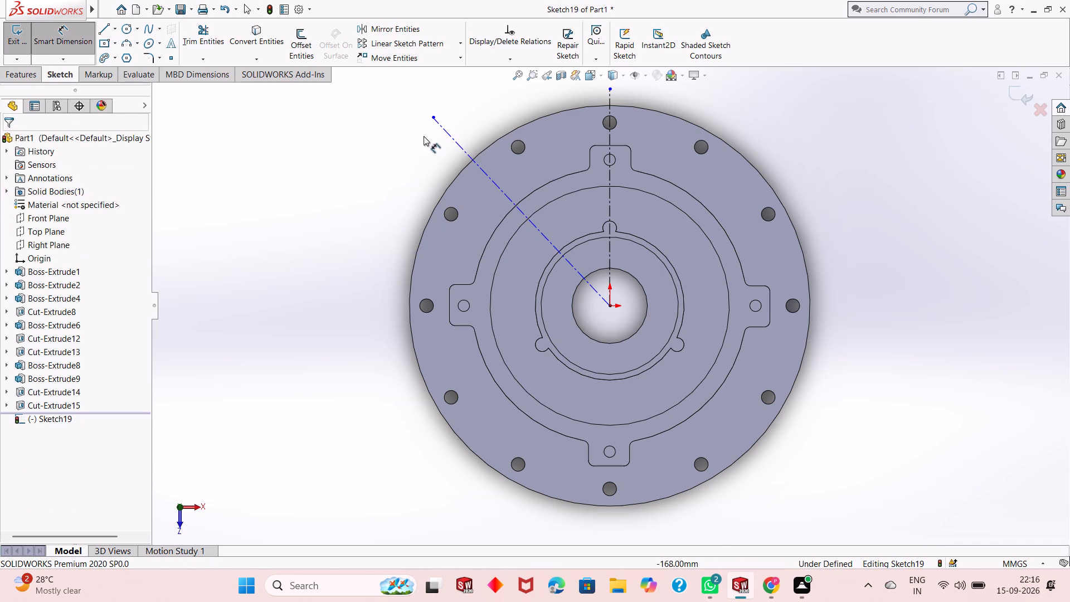
{"action": "left_click", "coordinate": [446, 132]}
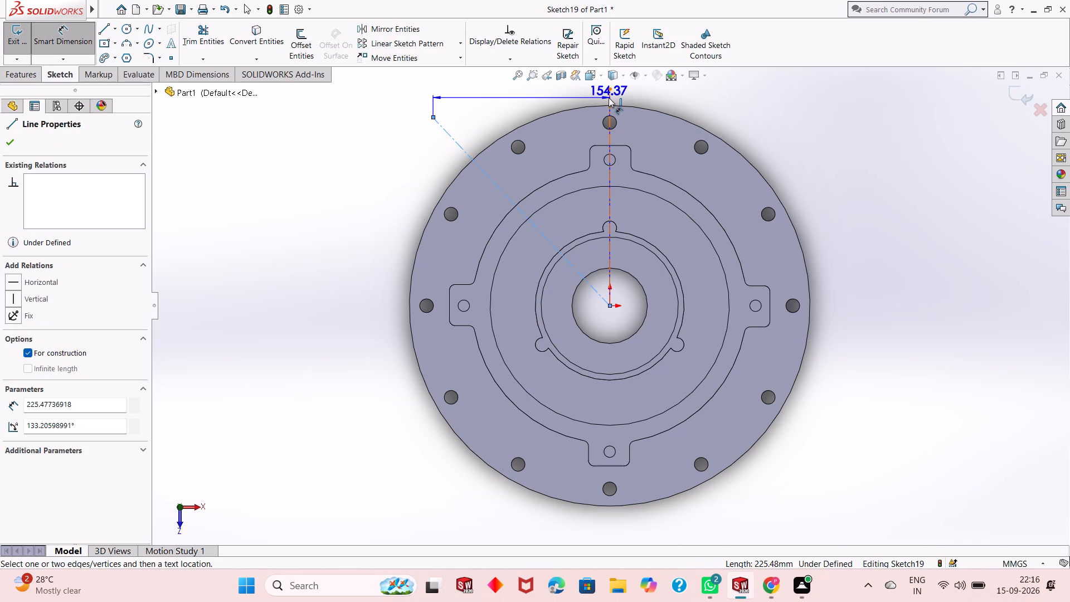
{"action": "left_click", "coordinate": [609, 98]}
{"action": "left_click", "coordinate": [466, 91]}
{"action": "type", "text": "42"}
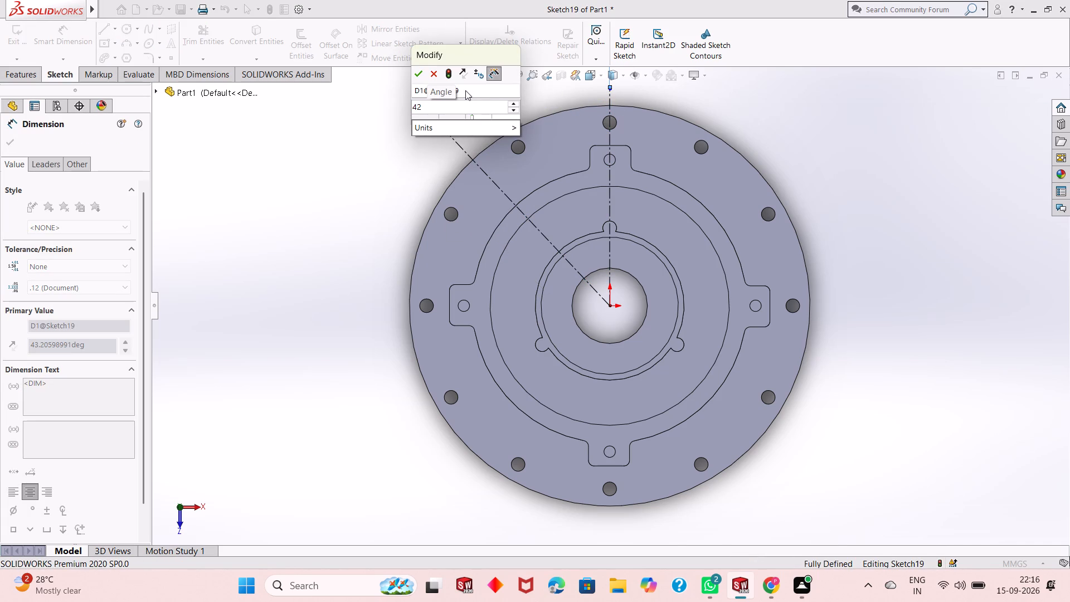
{"action": "key", "text": "BackSpace"}
{"action": "type", "text": "58"}
{"action": "key", "text": "Return"}
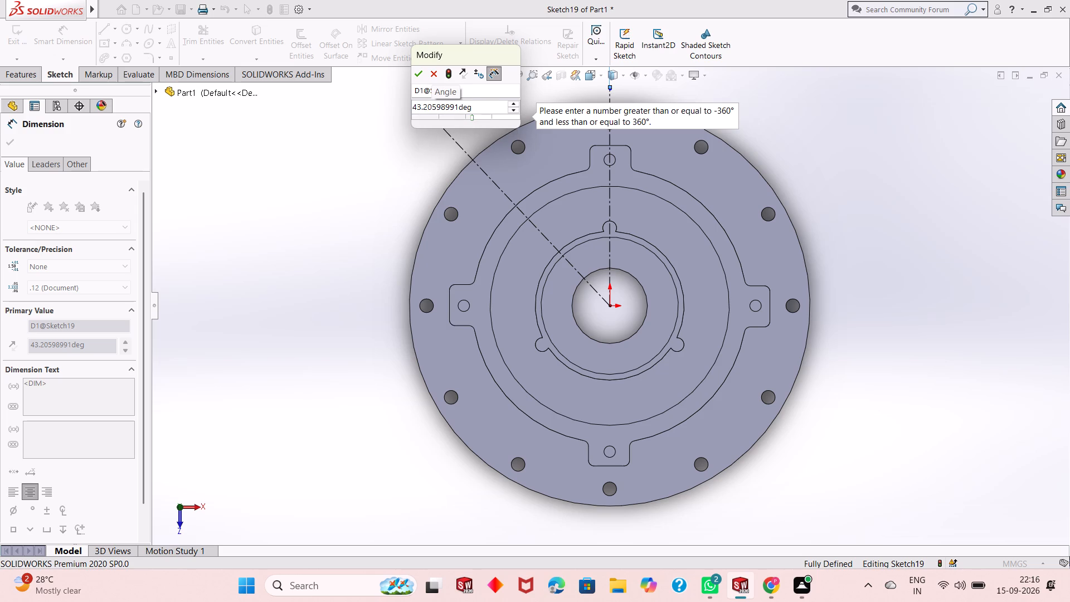
{"action": "double_click", "coordinate": [474, 110]}
{"action": "type", "text": "45"}
{"action": "key", "text": "Return"}
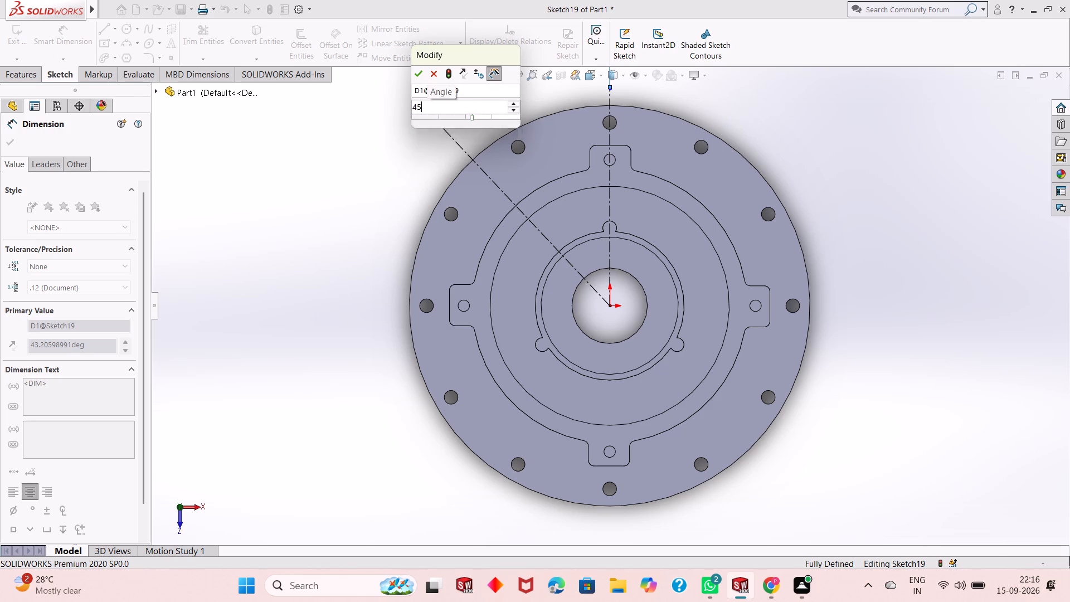
{"action": "scroll", "coordinate": [523, 191], "scroll_direction": "up", "scroll_amount": 2}
{"action": "scroll", "coordinate": [645, 212], "scroll_direction": "down", "scroll_amount": 2}
{"action": "key", "text": "Escape"}
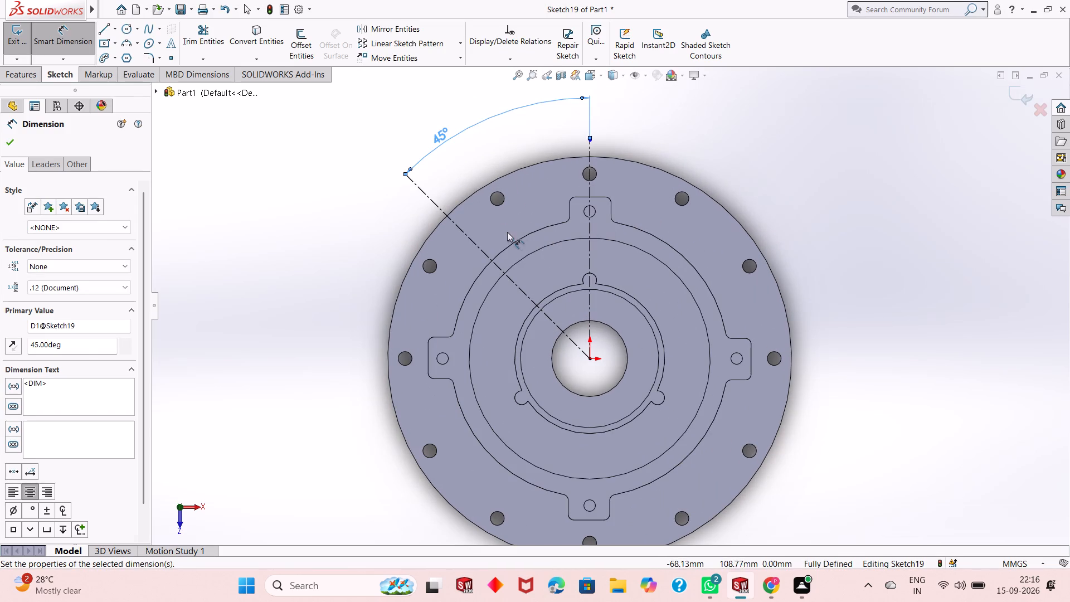
{"action": "key", "text": "Escape"}
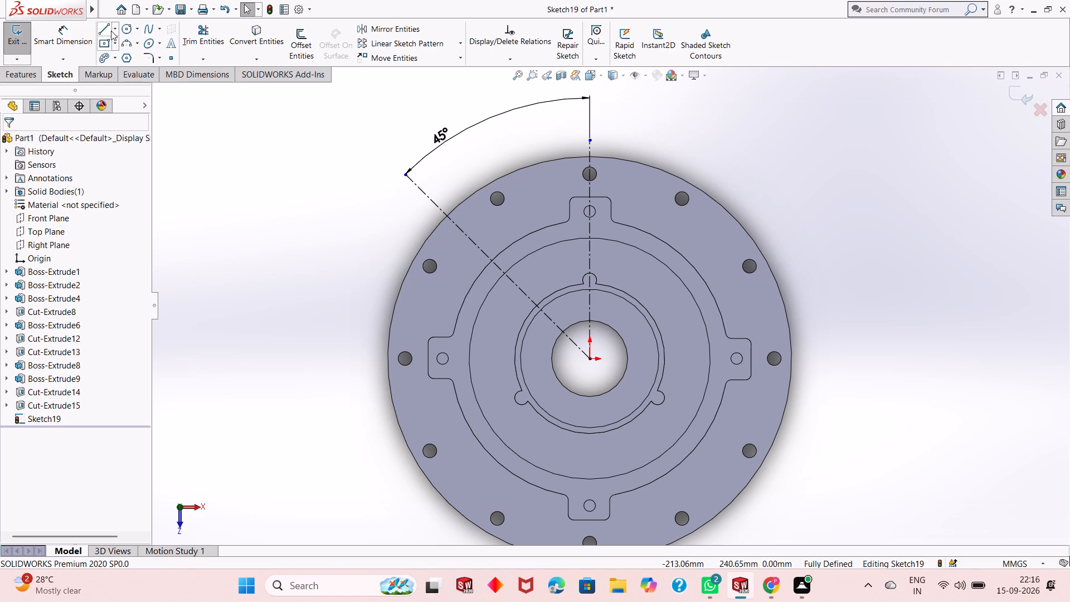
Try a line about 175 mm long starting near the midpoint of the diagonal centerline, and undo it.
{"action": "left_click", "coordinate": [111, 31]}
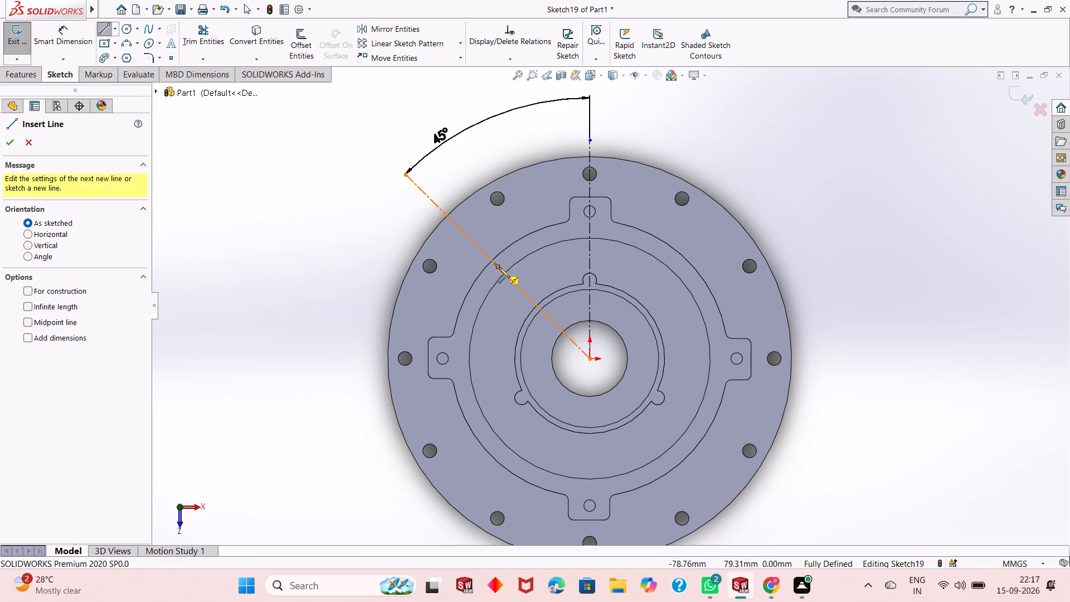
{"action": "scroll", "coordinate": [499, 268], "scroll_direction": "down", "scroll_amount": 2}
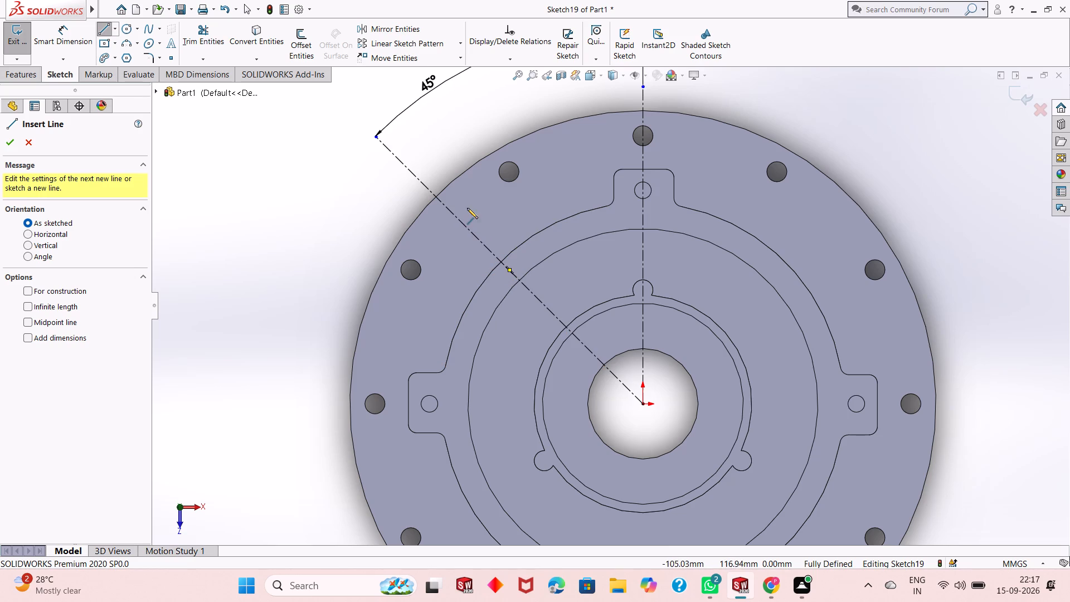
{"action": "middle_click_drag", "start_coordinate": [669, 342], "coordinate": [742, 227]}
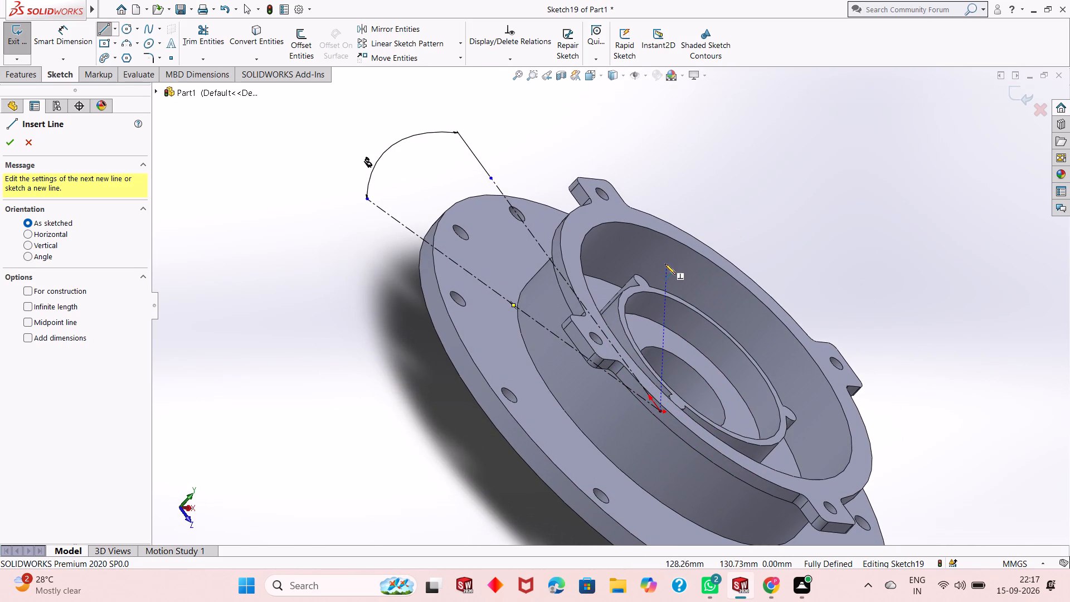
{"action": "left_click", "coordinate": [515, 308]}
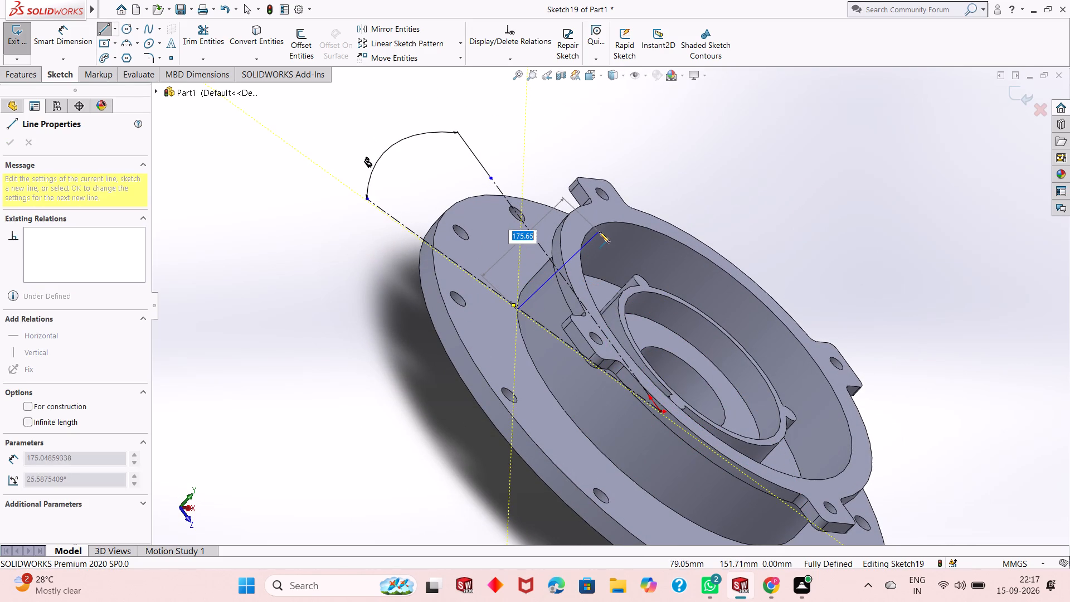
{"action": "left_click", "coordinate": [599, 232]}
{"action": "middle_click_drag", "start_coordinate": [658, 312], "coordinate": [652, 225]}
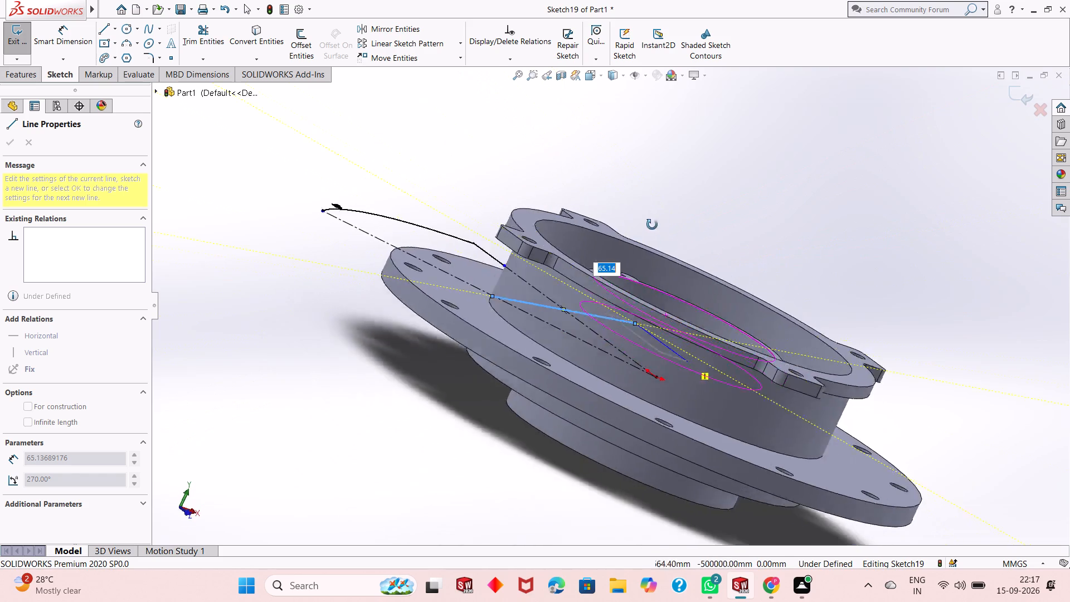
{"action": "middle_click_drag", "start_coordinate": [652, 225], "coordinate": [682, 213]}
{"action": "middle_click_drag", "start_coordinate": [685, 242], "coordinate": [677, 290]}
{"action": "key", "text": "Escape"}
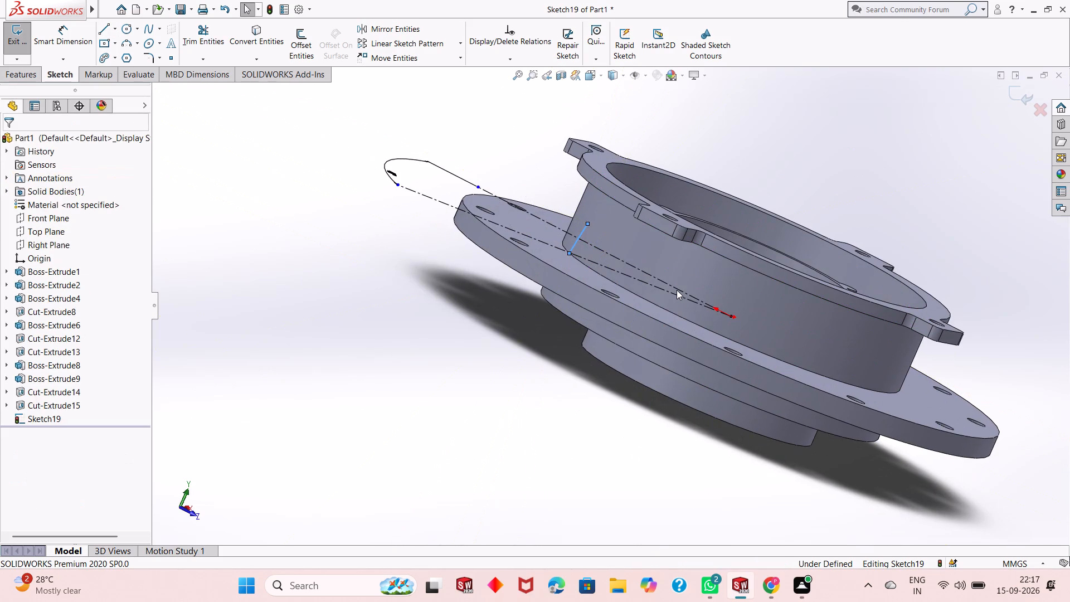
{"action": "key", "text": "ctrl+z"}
Examine the flanged part and the 45° centerline sketch from above and from the side.
{"action": "middle_click_drag", "start_coordinate": [675, 278], "coordinate": [622, 352]}
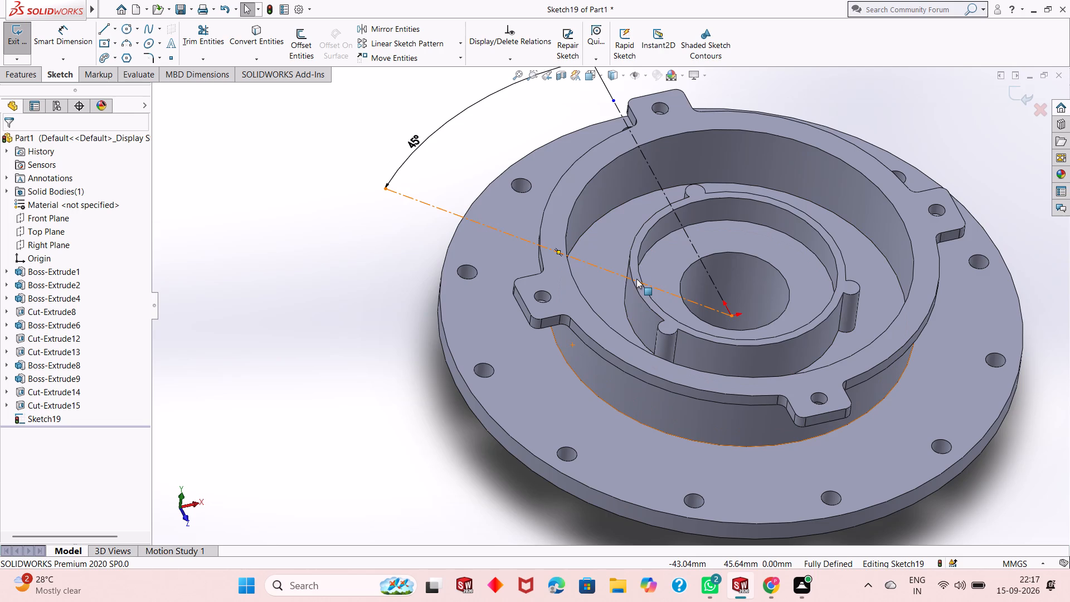
{"action": "scroll", "coordinate": [636, 279], "scroll_direction": "up", "scroll_amount": 1}
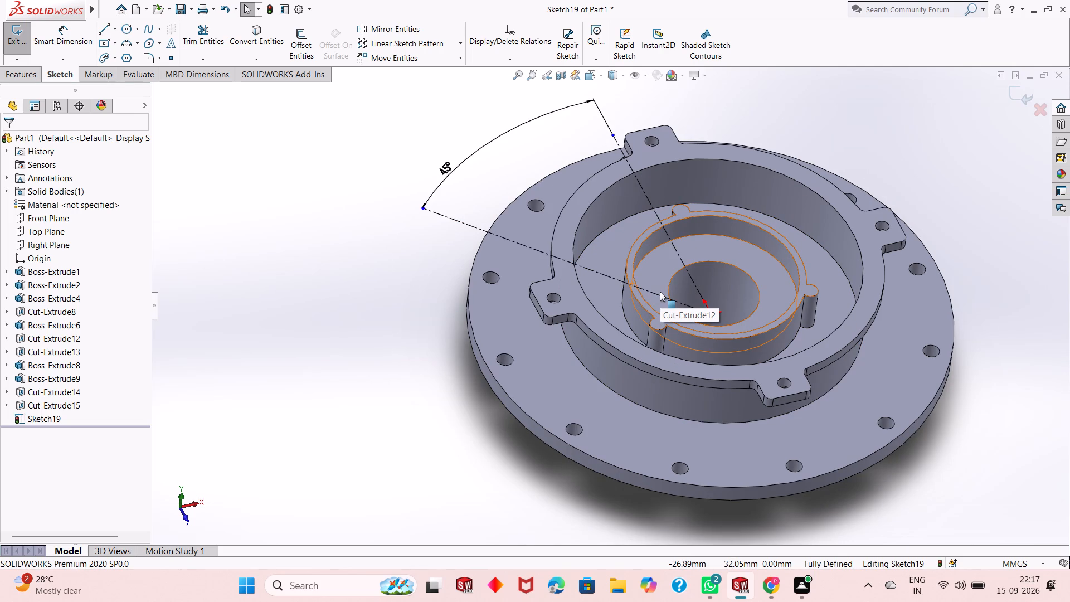
{"action": "scroll", "coordinate": [660, 292], "scroll_direction": "up", "scroll_amount": 1}
{"action": "scroll", "coordinate": [660, 292], "scroll_direction": "down", "scroll_amount": 1}
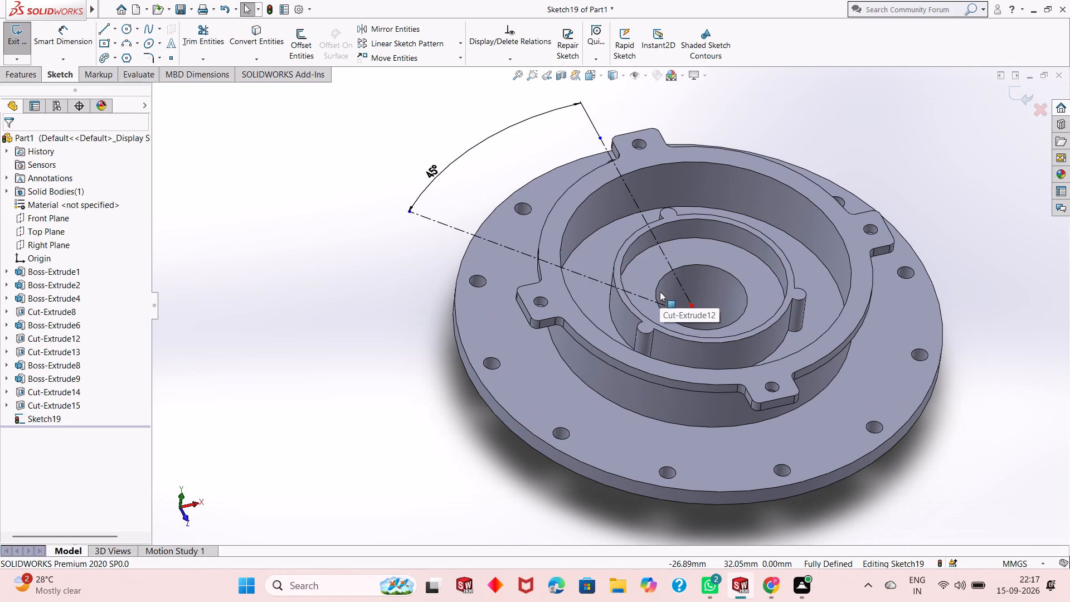
{"action": "scroll", "coordinate": [660, 292], "scroll_direction": "down", "scroll_amount": 1}
{"action": "scroll", "coordinate": [660, 292], "scroll_direction": "up", "scroll_amount": 2}
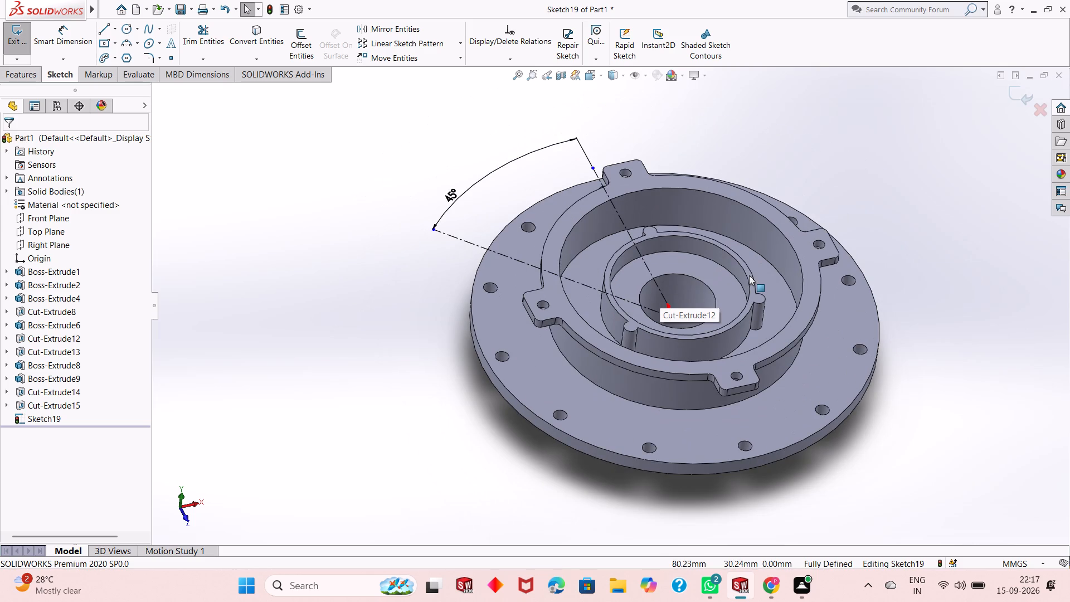
{"action": "middle_click_drag", "start_coordinate": [749, 275], "coordinate": [718, 256]}
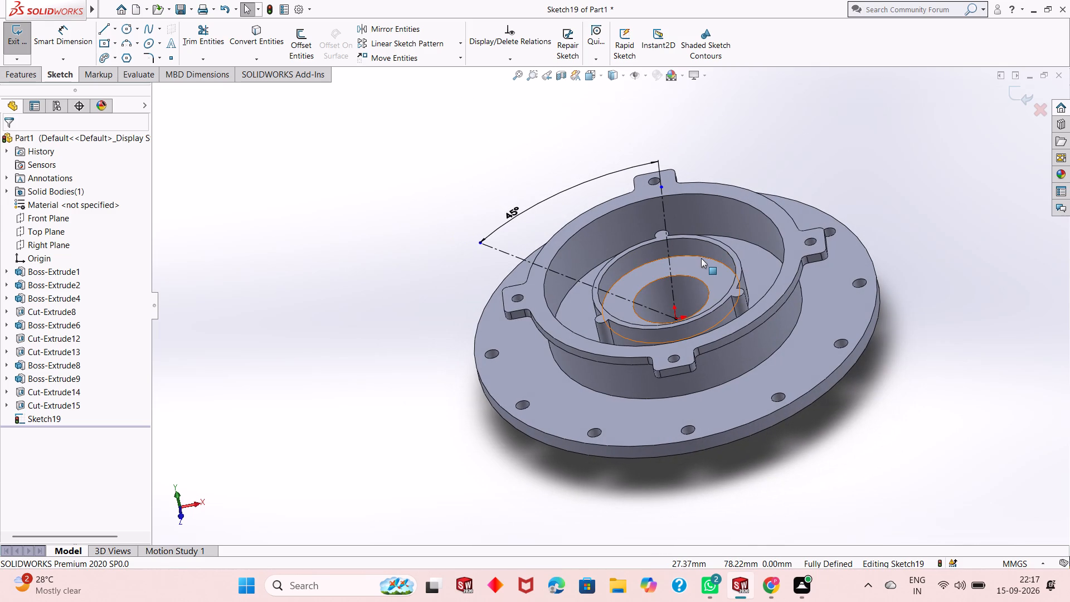
{"action": "middle_click_drag", "start_coordinate": [688, 295], "coordinate": [785, 255]}
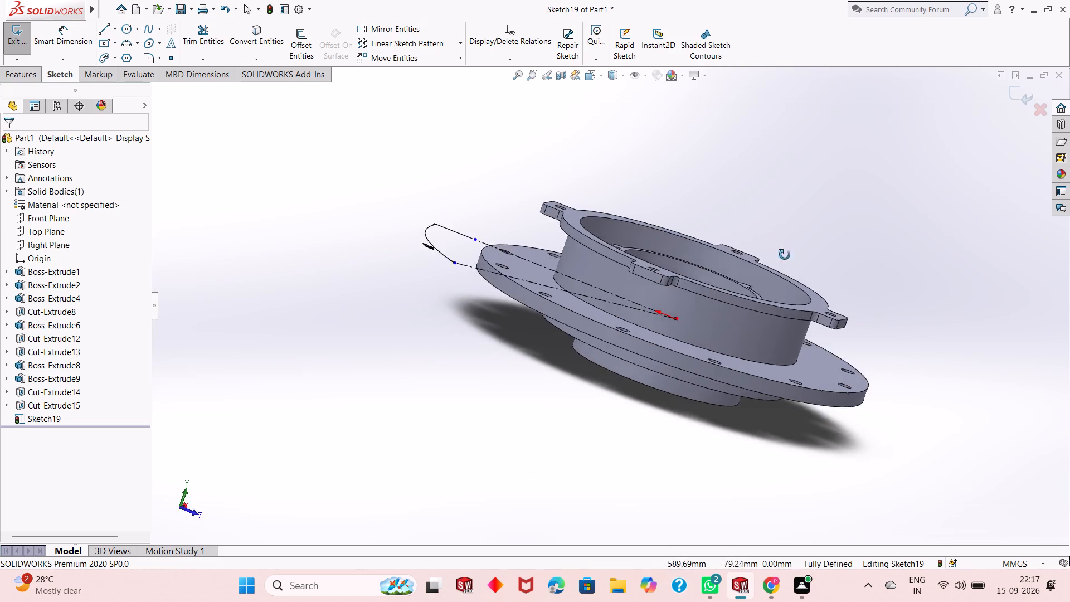
{"action": "middle_click_drag", "start_coordinate": [785, 255], "coordinate": [770, 329]}
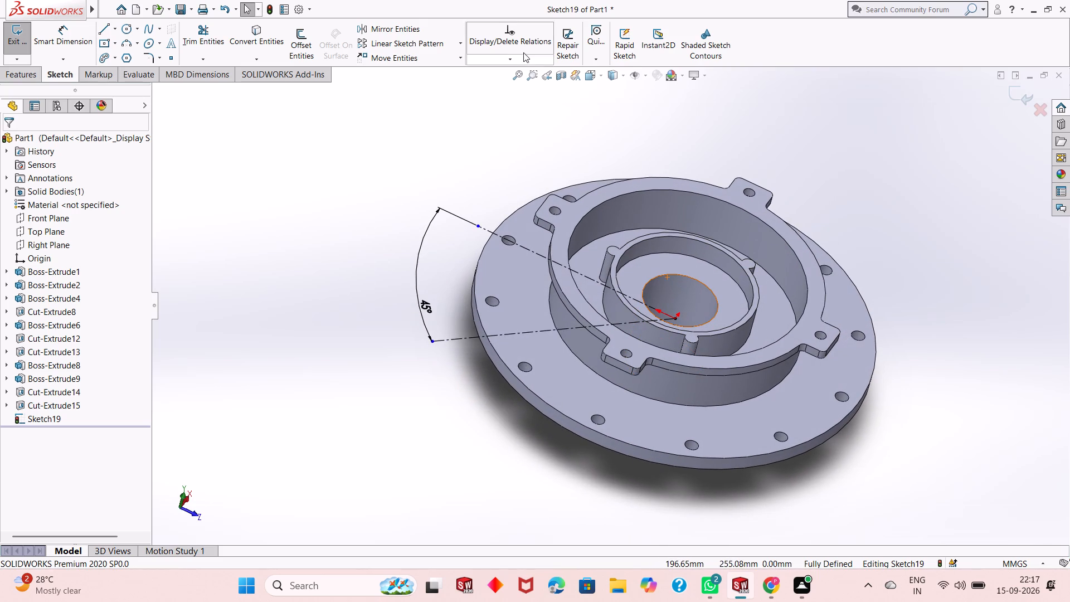
{"action": "key", "text": "Escape"}
Exit the flange-face sketch, keeping the two 45° centerlines.
{"action": "left_click", "coordinate": [1011, 101]}
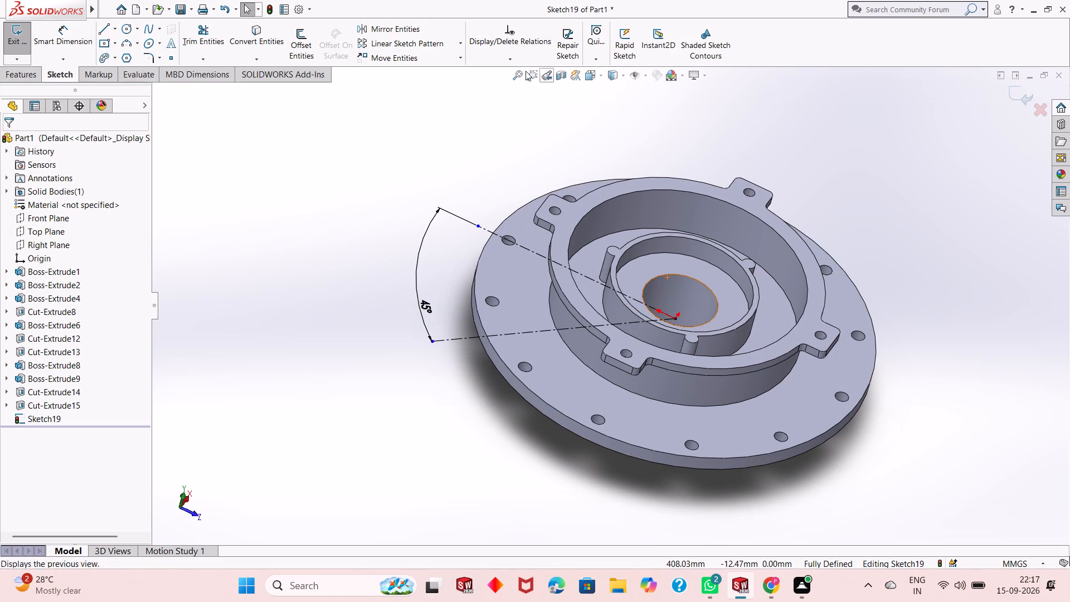
{"action": "left_click", "coordinate": [32, 73]}
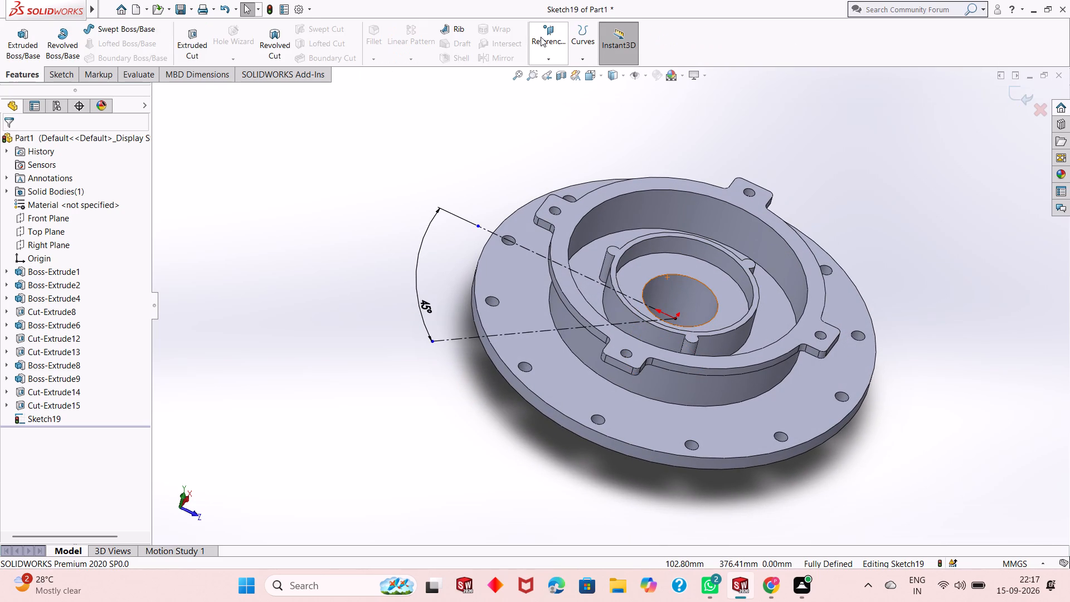
{"action": "left_click", "coordinate": [549, 66]}
{"action": "left_click", "coordinate": [551, 61]}
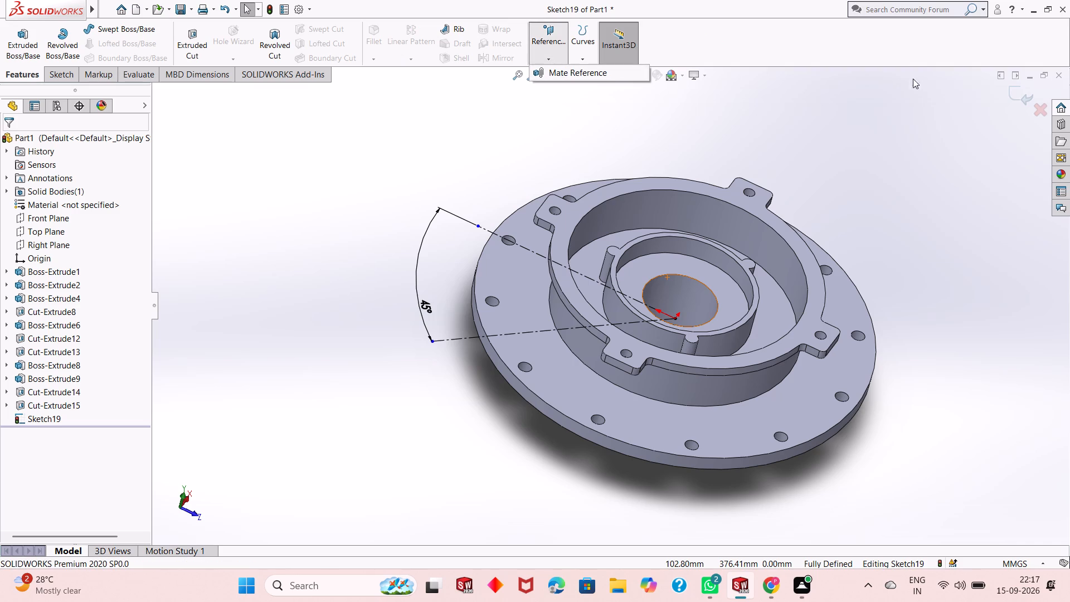
{"action": "left_click", "coordinate": [1022, 101]}
{"action": "left_click", "coordinate": [1022, 101]}
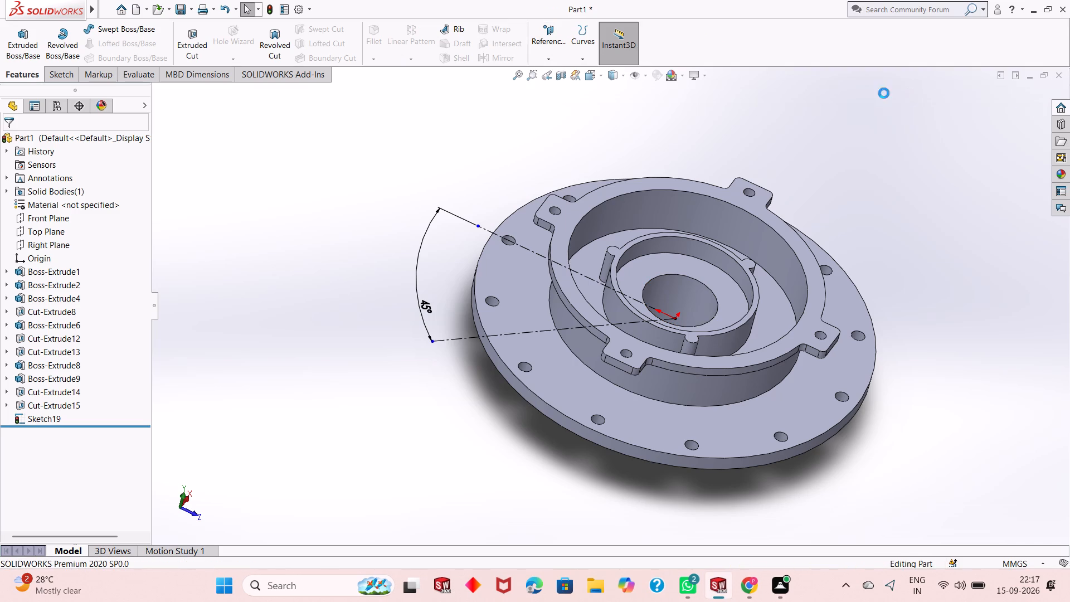
Start a reference plane with the Right Plane as its first reference.
{"action": "left_click", "coordinate": [544, 51]}
{"action": "left_click", "coordinate": [559, 72]}
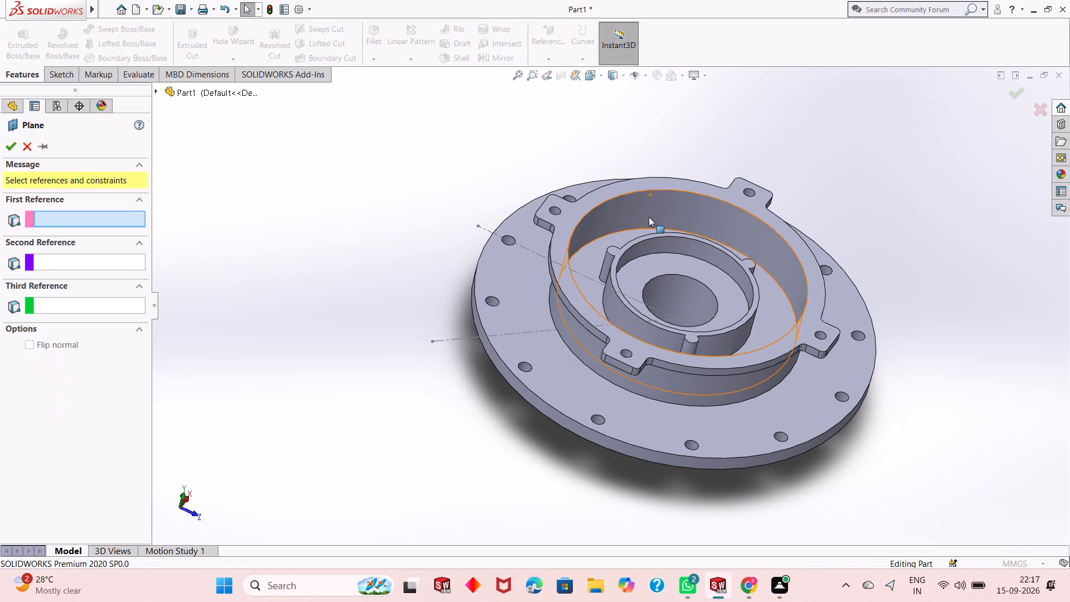
{"action": "left_click", "coordinate": [202, 96]}
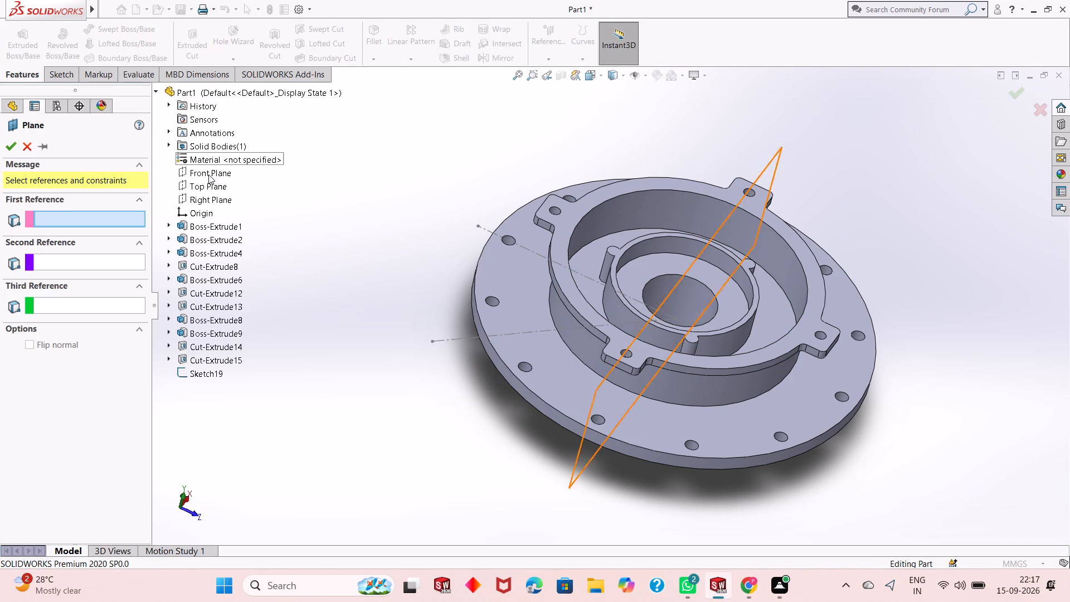
{"action": "left_click", "coordinate": [205, 195]}
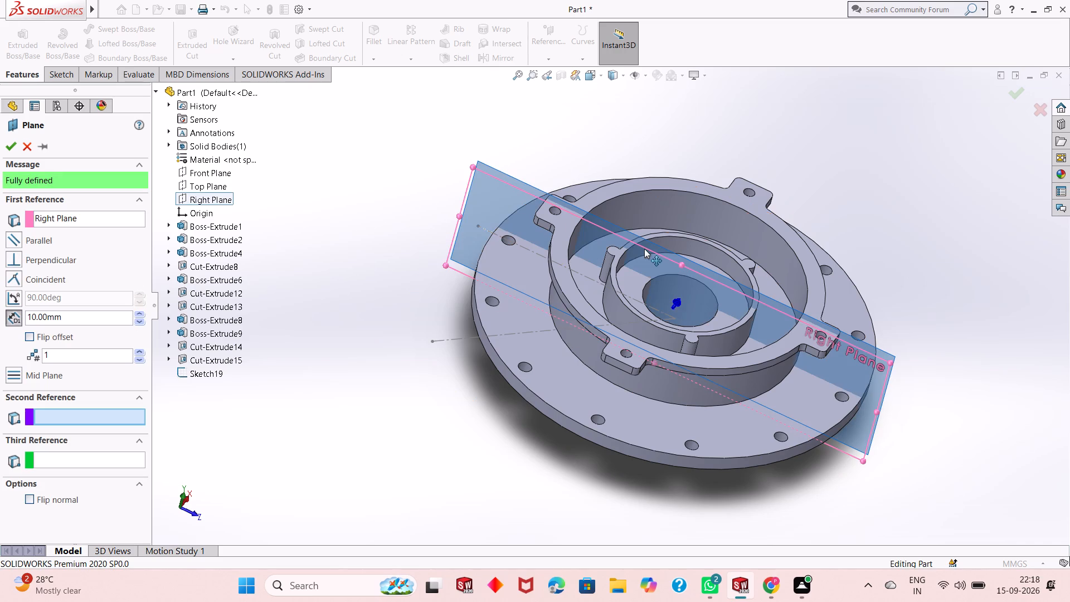
Examine the previewed offset plane's position relative to the flange, collar and bore from several angles.
{"action": "middle_click_drag", "start_coordinate": [645, 249], "coordinate": [702, 245]}
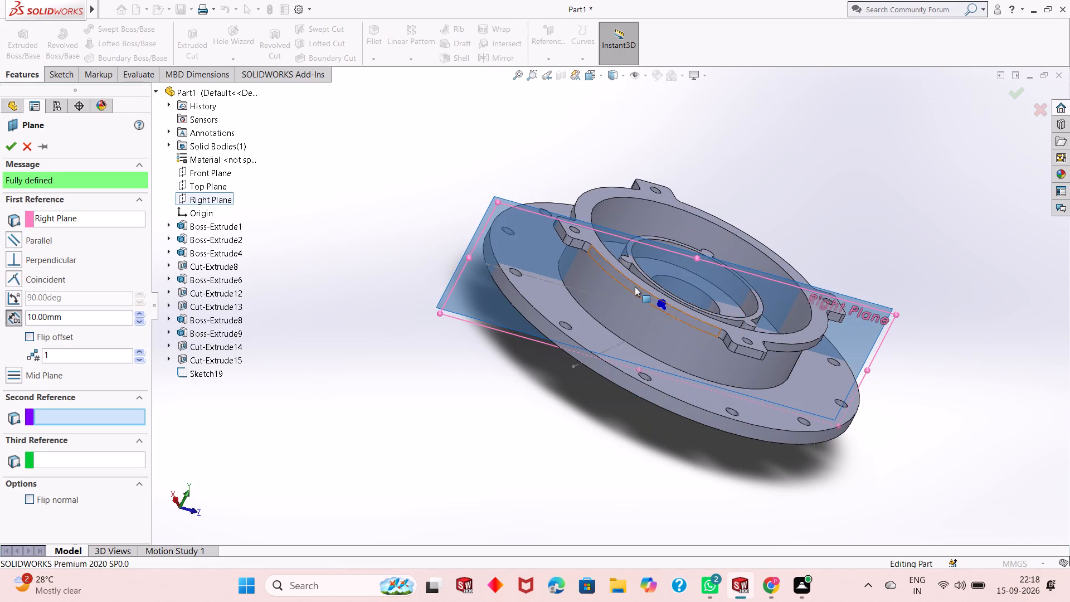
{"action": "scroll", "coordinate": [634, 288], "scroll_direction": "down", "scroll_amount": 4}
{"action": "scroll", "coordinate": [761, 305], "scroll_direction": "up", "scroll_amount": 1}
{"action": "middle_click_drag", "start_coordinate": [762, 305], "coordinate": [698, 337]}
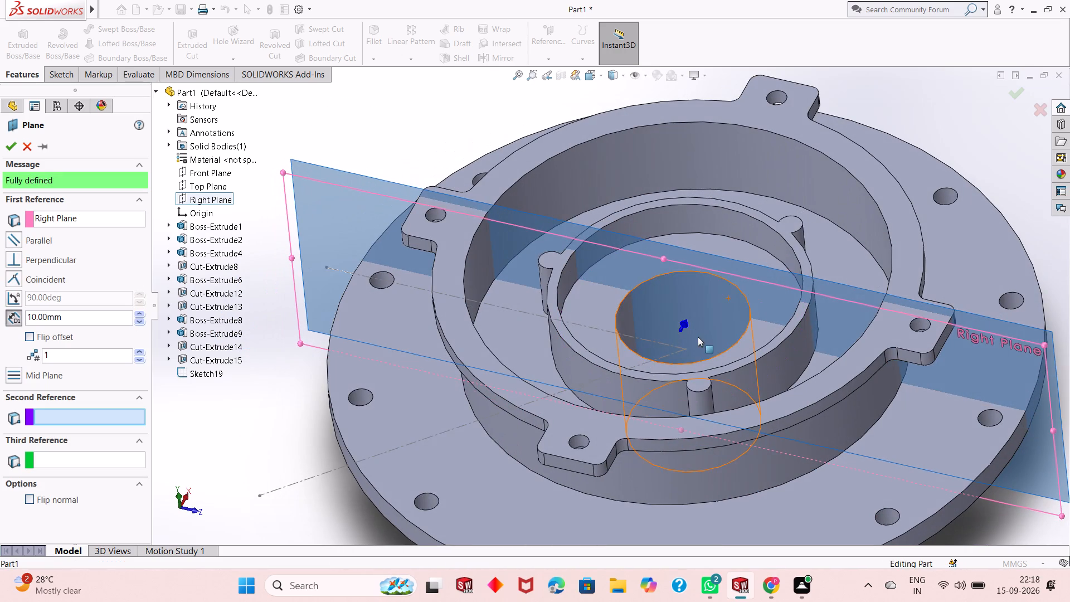
{"action": "middle_click_drag", "start_coordinate": [707, 329], "coordinate": [724, 324]}
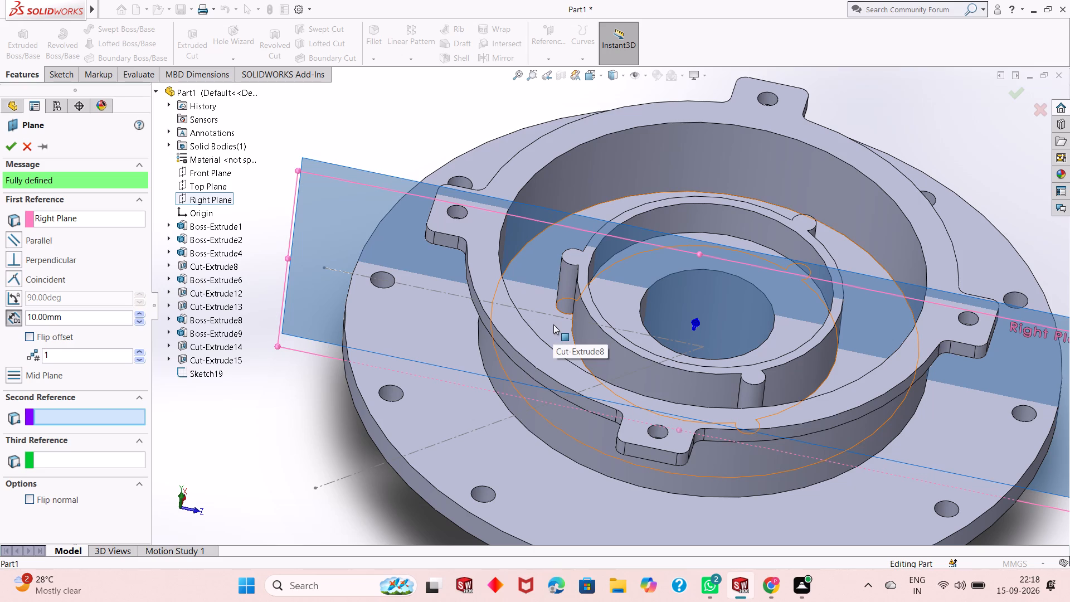
{"action": "middle_click_drag", "start_coordinate": [567, 326], "coordinate": [523, 309]}
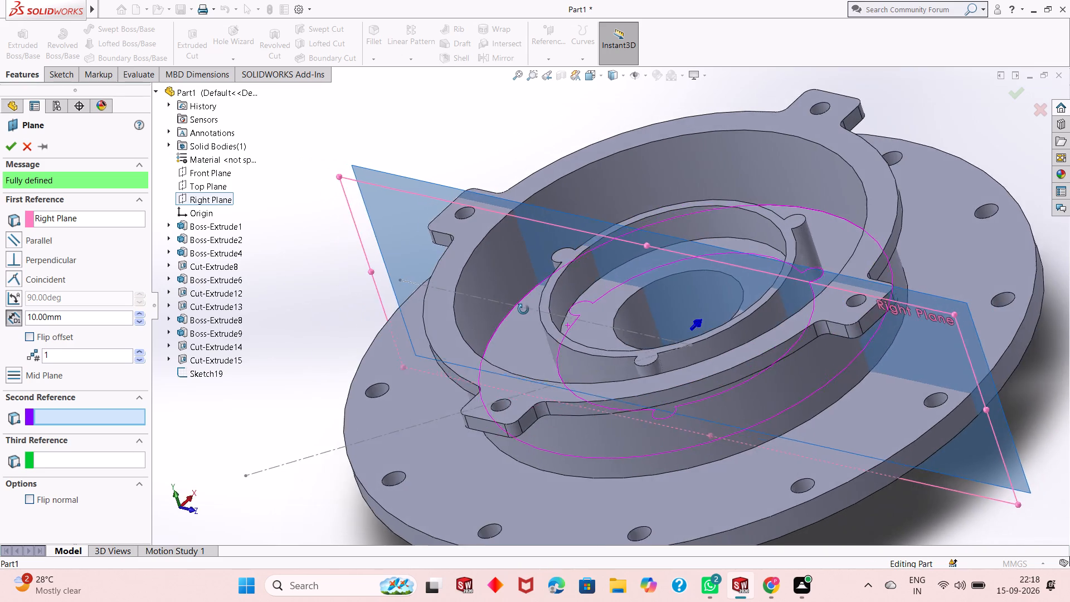
{"action": "middle_click_drag", "start_coordinate": [523, 309], "coordinate": [567, 337]}
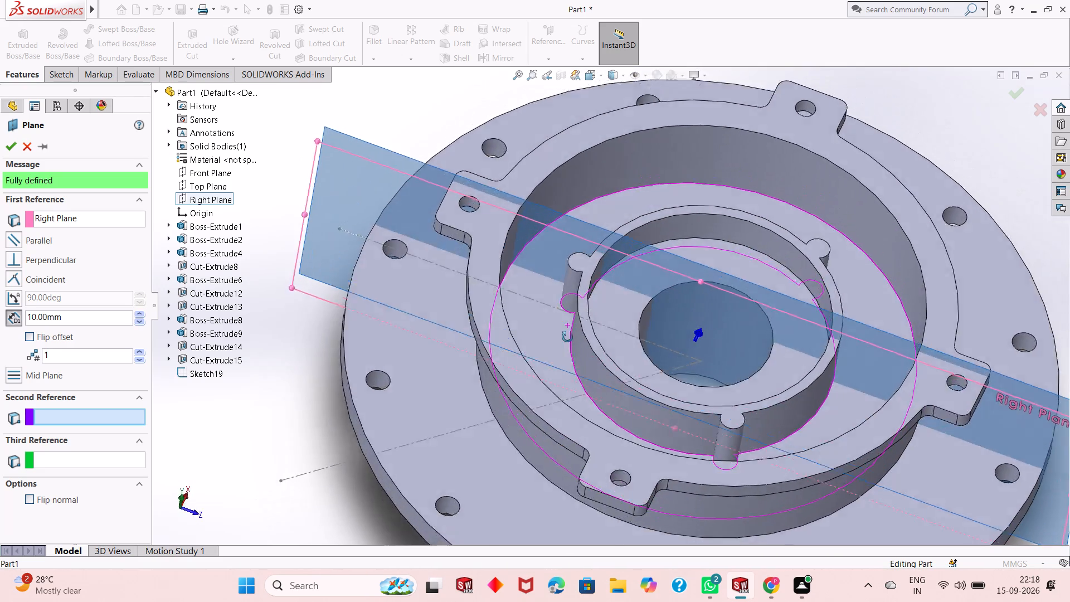
{"action": "middle_click_drag", "start_coordinate": [567, 337], "coordinate": [565, 288]}
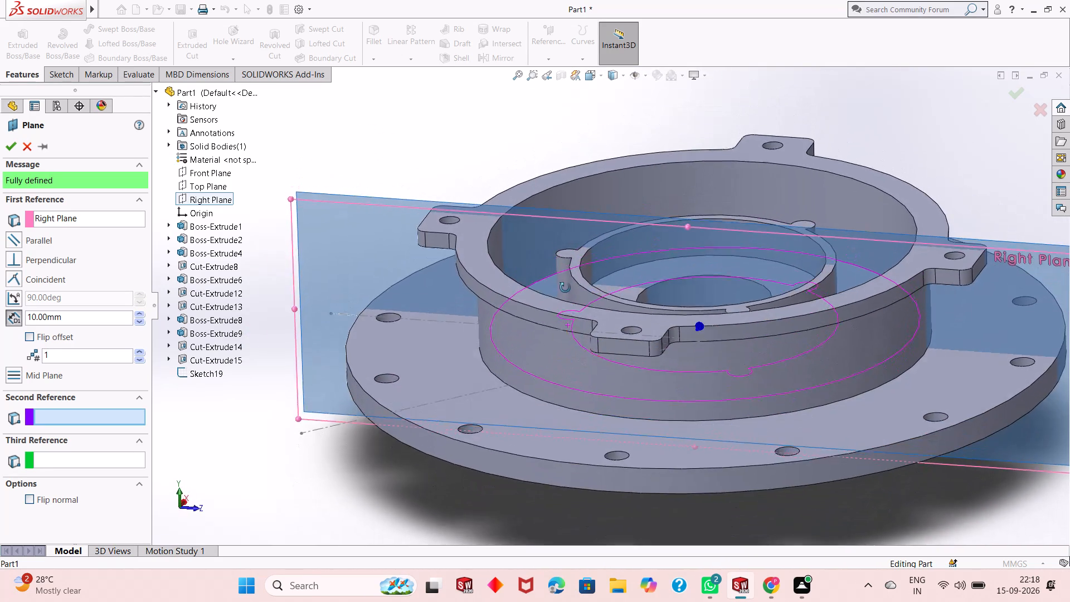
{"action": "middle_click_drag", "start_coordinate": [565, 288], "coordinate": [469, 361]}
{"action": "scroll", "coordinate": [481, 327], "scroll_direction": "up", "scroll_amount": 2}
{"action": "middle_click_drag", "start_coordinate": [595, 272], "coordinate": [646, 236]}
{"action": "scroll", "coordinate": [595, 272], "scroll_direction": "up", "scroll_amount": 1}
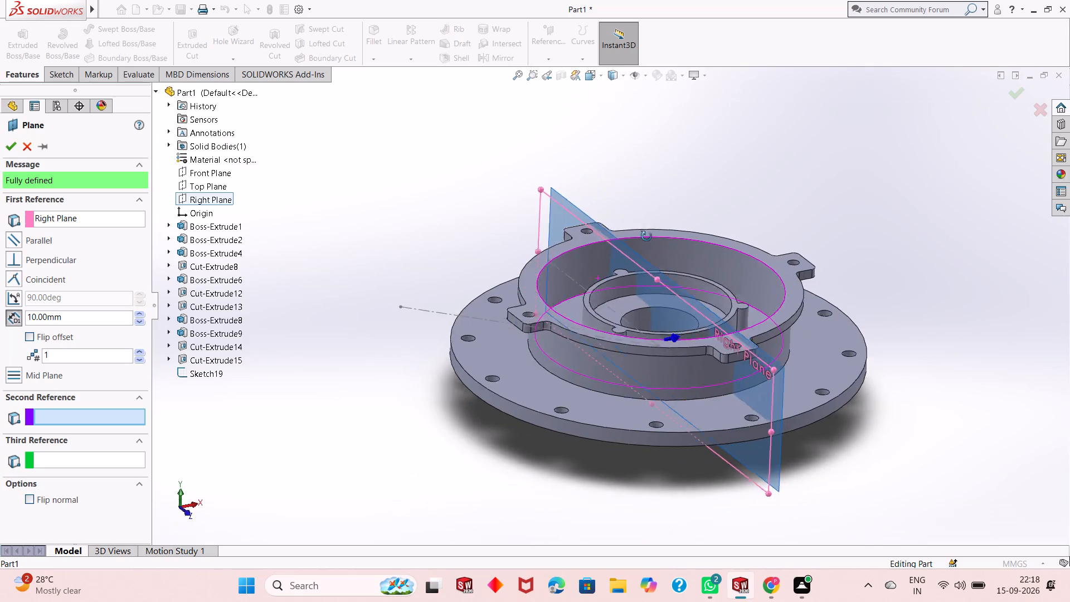
{"action": "middle_click_drag", "start_coordinate": [646, 236], "coordinate": [646, 268]}
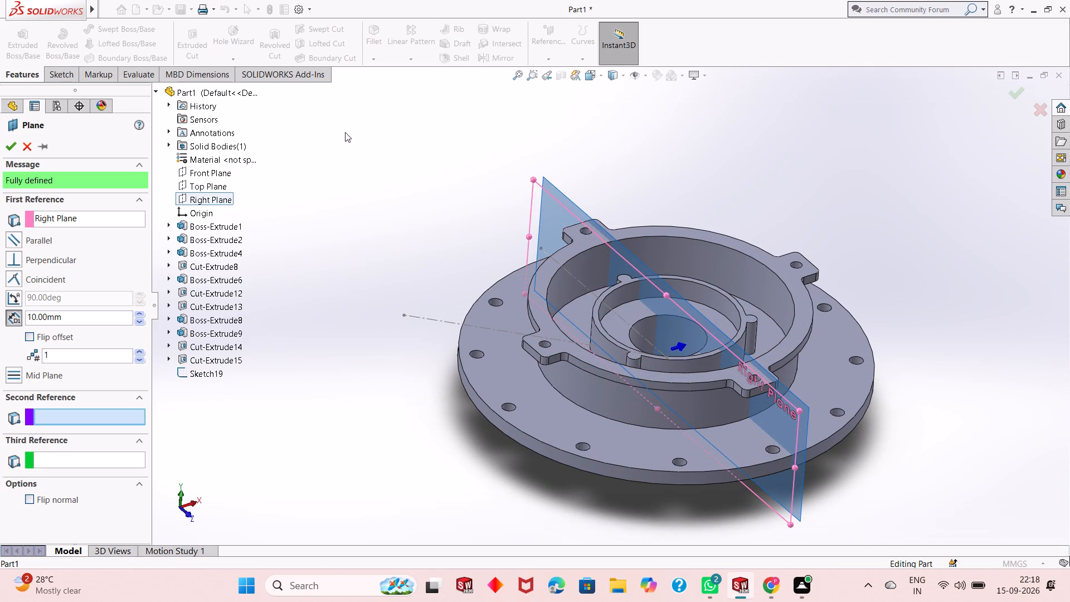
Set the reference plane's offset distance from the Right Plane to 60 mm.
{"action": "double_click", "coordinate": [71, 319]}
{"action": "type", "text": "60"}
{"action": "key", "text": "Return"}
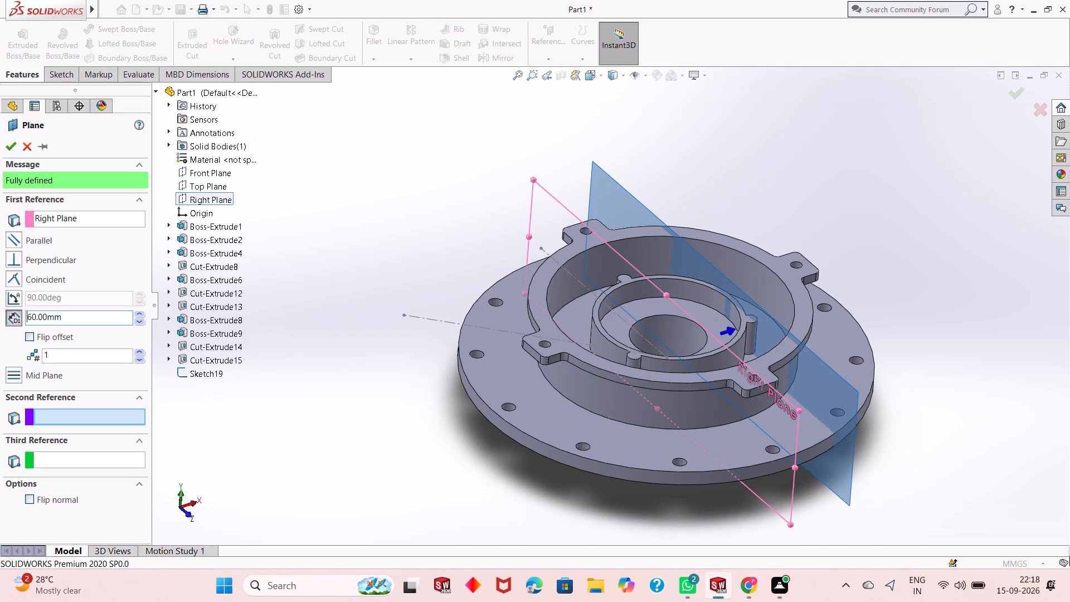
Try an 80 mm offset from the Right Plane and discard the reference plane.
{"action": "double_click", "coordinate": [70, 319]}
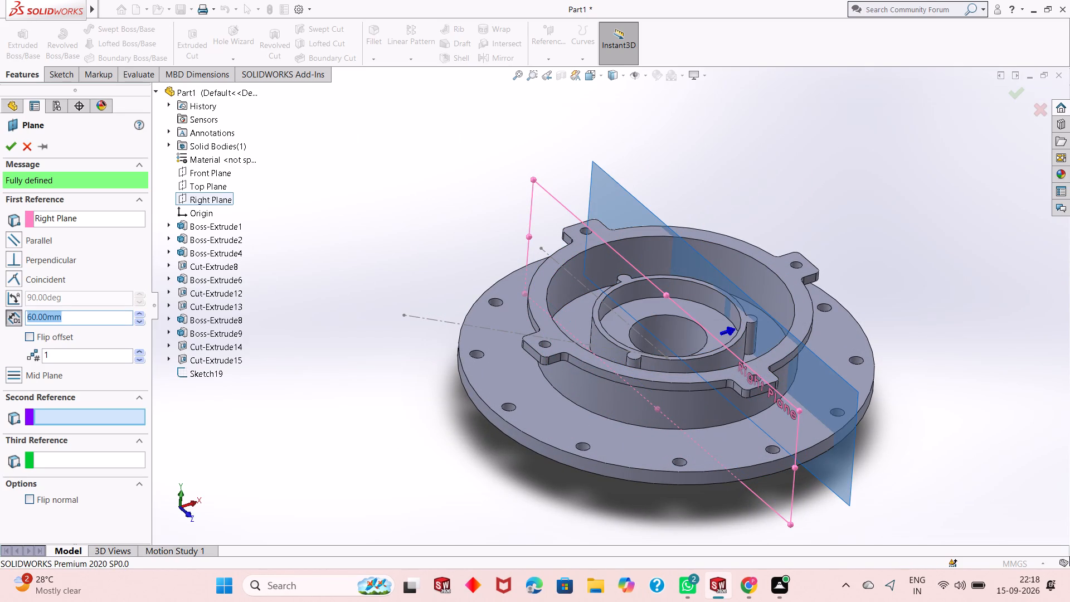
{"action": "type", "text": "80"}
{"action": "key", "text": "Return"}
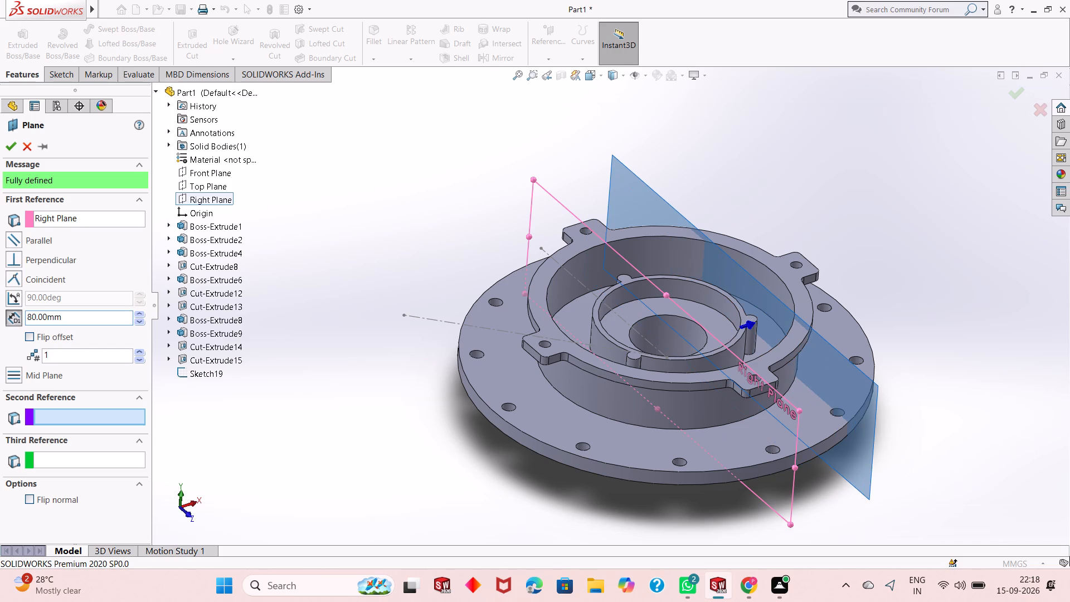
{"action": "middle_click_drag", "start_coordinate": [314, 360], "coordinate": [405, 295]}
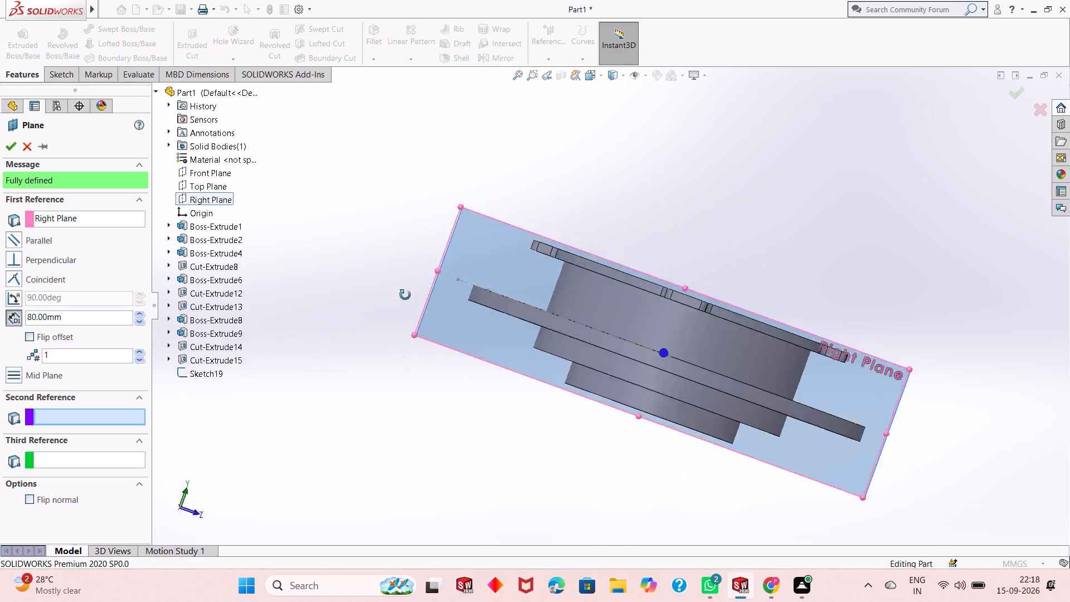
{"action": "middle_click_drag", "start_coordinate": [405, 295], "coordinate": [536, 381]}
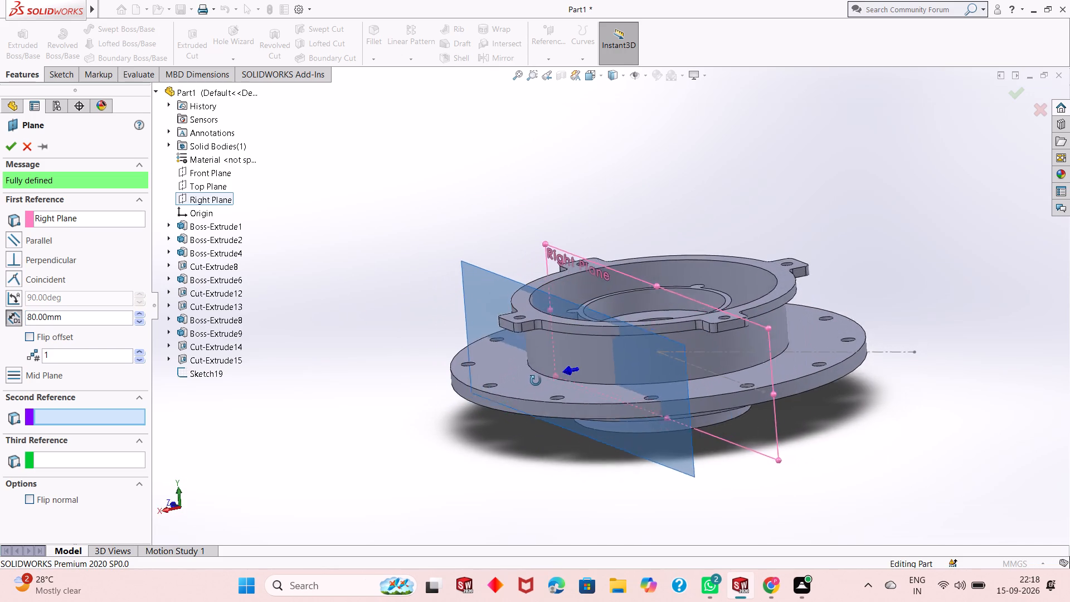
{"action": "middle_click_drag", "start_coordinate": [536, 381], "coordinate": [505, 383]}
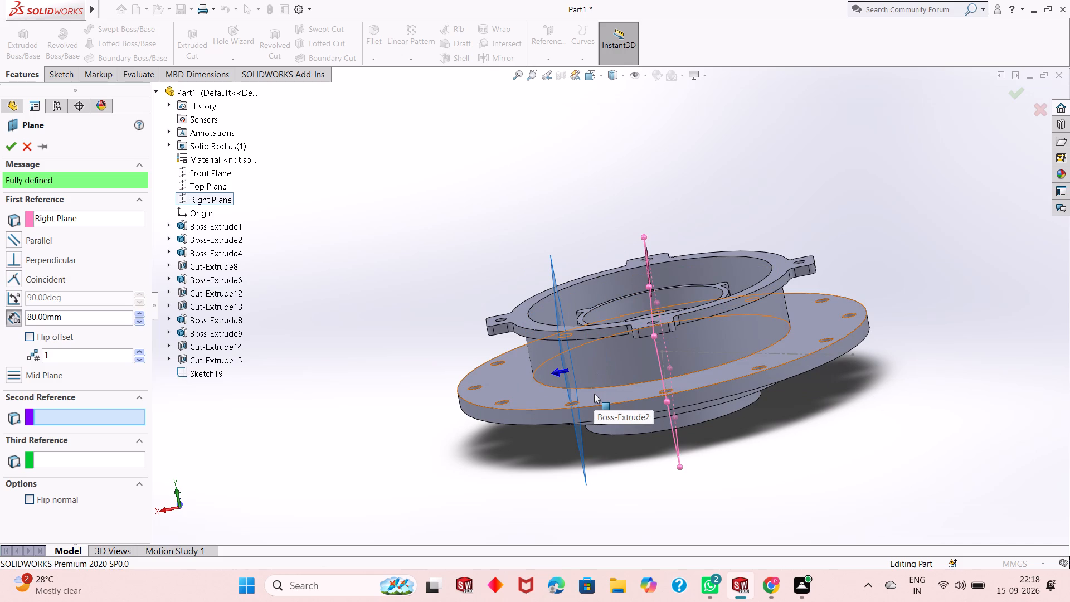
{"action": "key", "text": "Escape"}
Create a reference plane offset 80 mm from the Front Plane.
{"action": "left_click", "coordinate": [538, 56]}
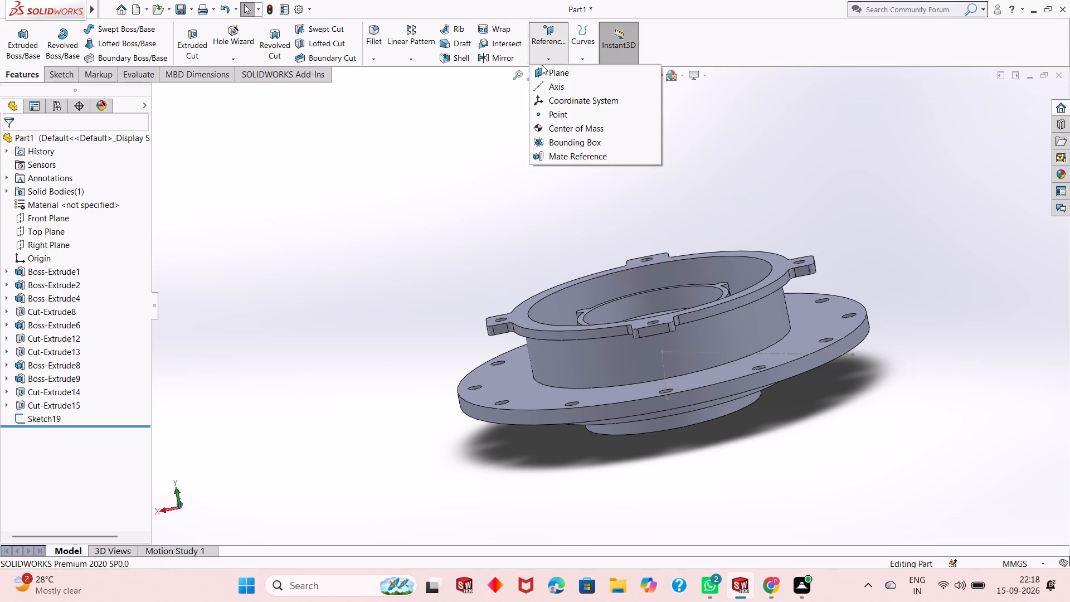
{"action": "left_click", "coordinate": [548, 76]}
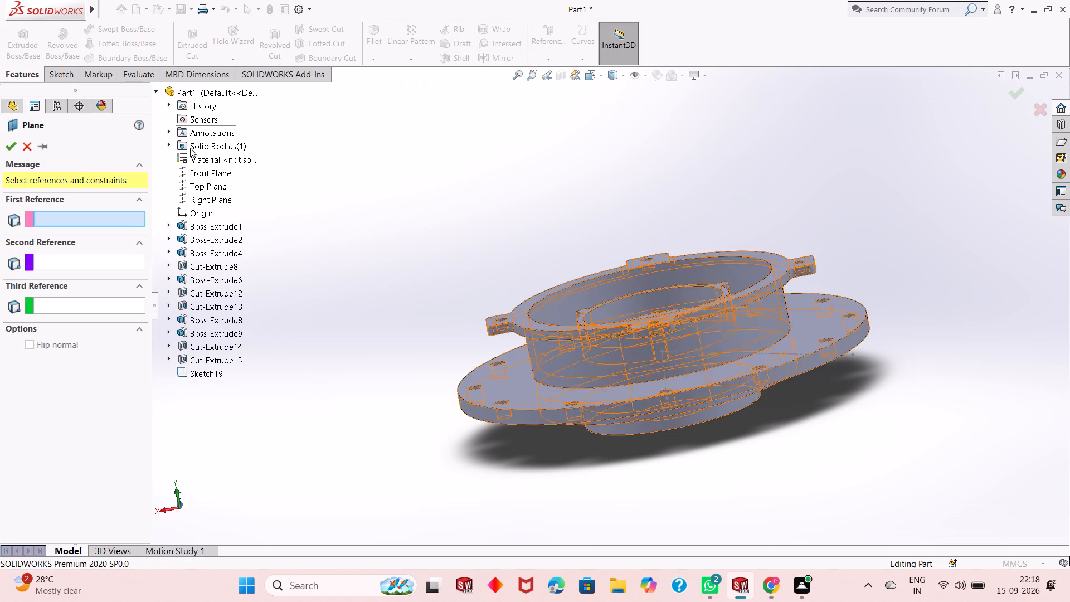
{"action": "left_click", "coordinate": [205, 174]}
{"action": "middle_click_drag", "start_coordinate": [383, 269], "coordinate": [434, 253]}
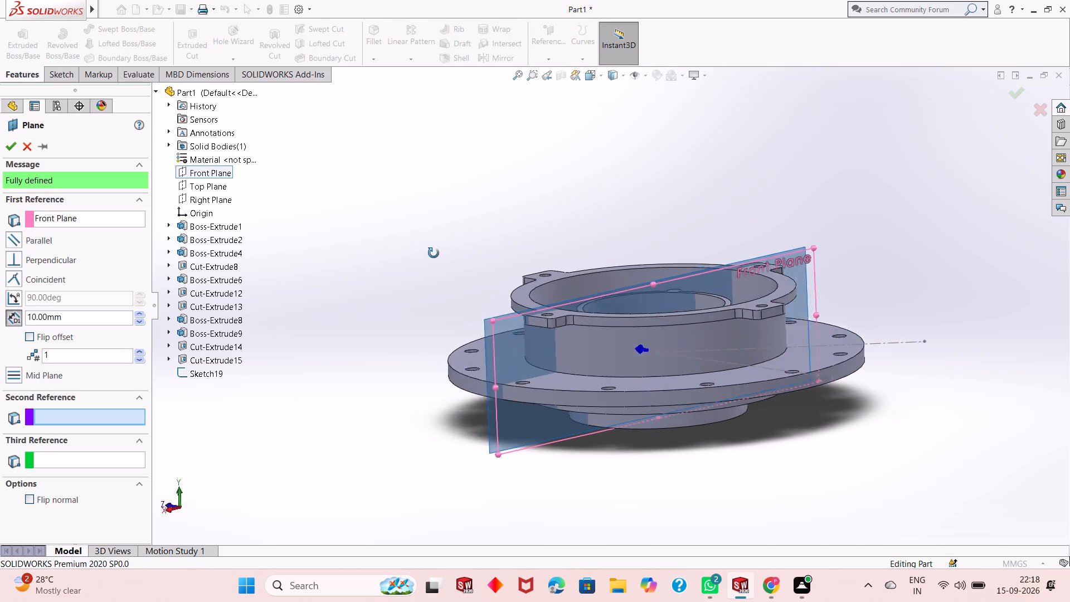
{"action": "middle_click_drag", "start_coordinate": [434, 253], "coordinate": [369, 275]}
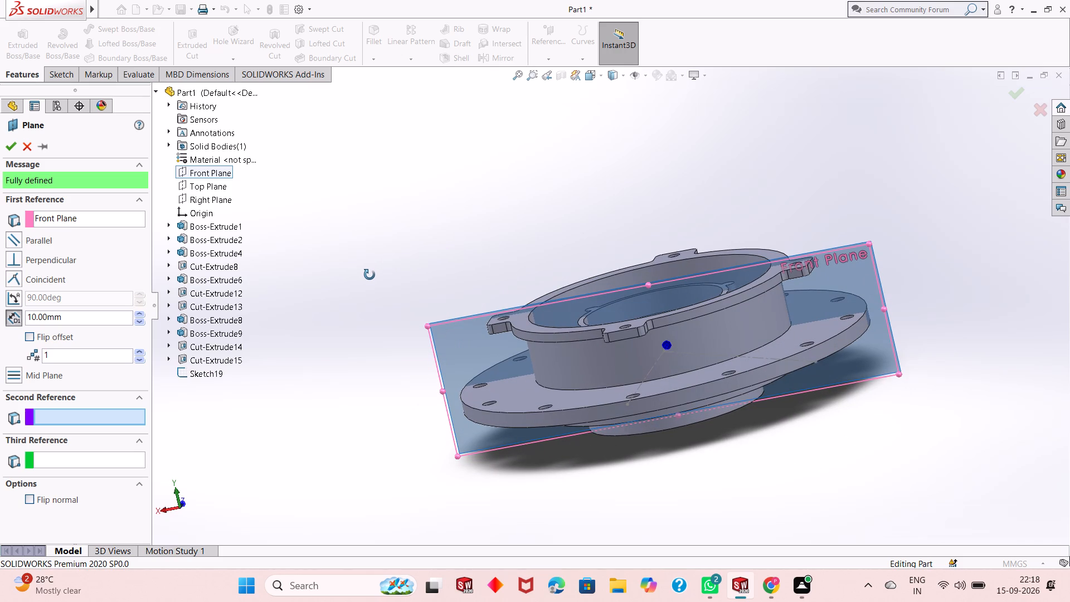
{"action": "middle_click_drag", "start_coordinate": [369, 275], "coordinate": [380, 295]}
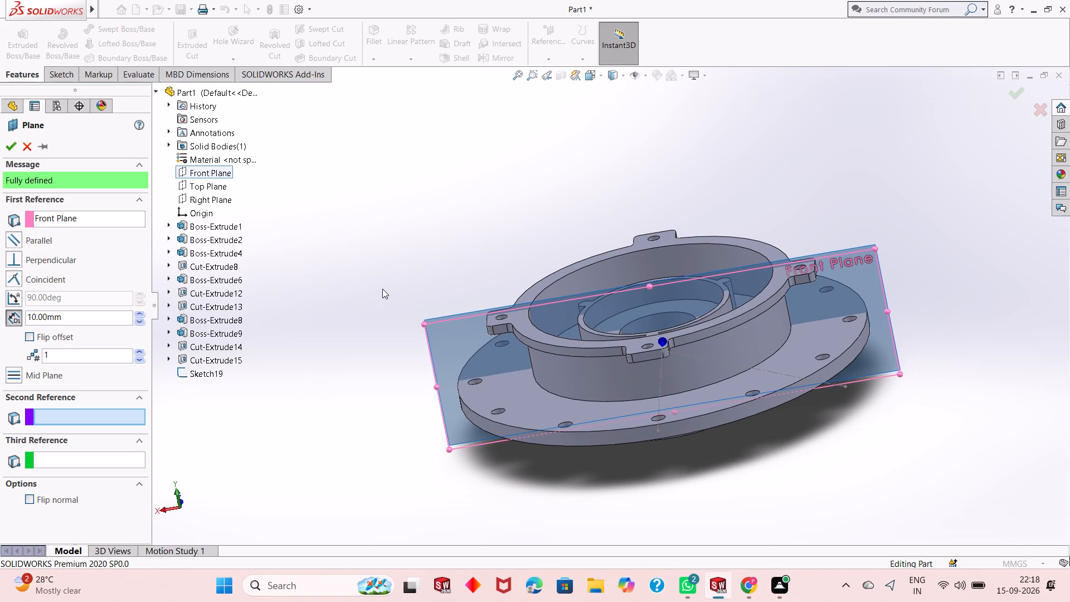
{"action": "double_click", "coordinate": [78, 316]}
{"action": "key", "text": "6"}
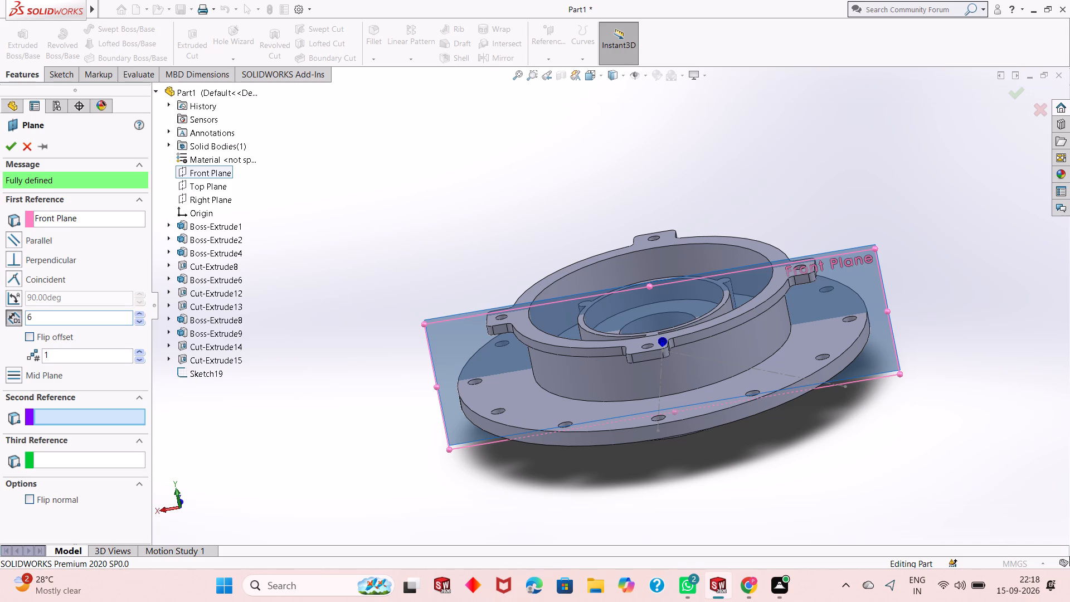
{"action": "key", "text": "BackSpace"}
{"action": "type", "text": "80"}
{"action": "key", "text": "Return"}
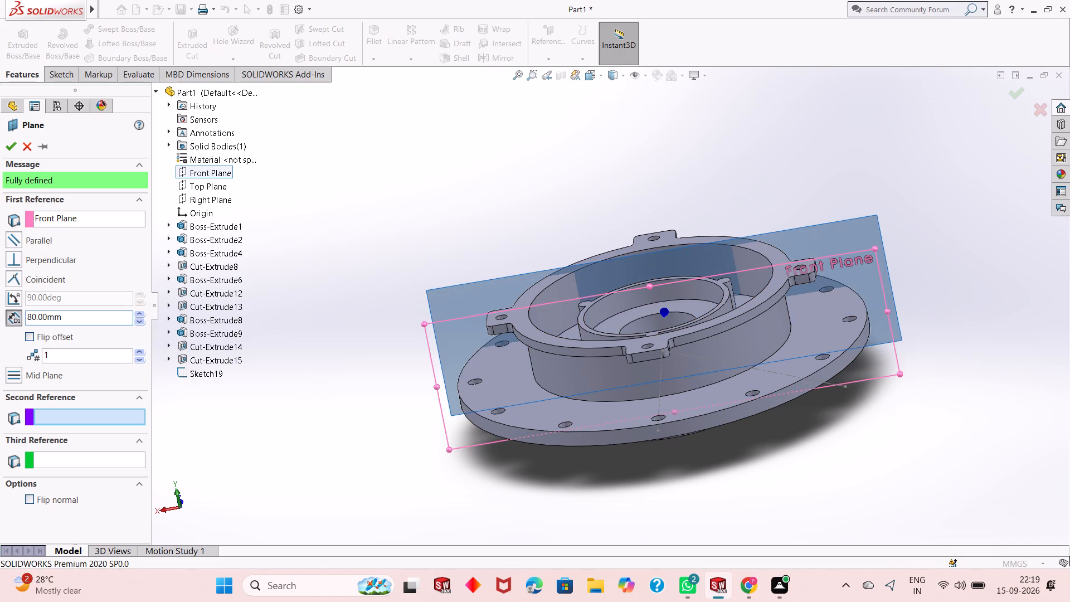
{"action": "middle_click_drag", "start_coordinate": [401, 330], "coordinate": [406, 327]}
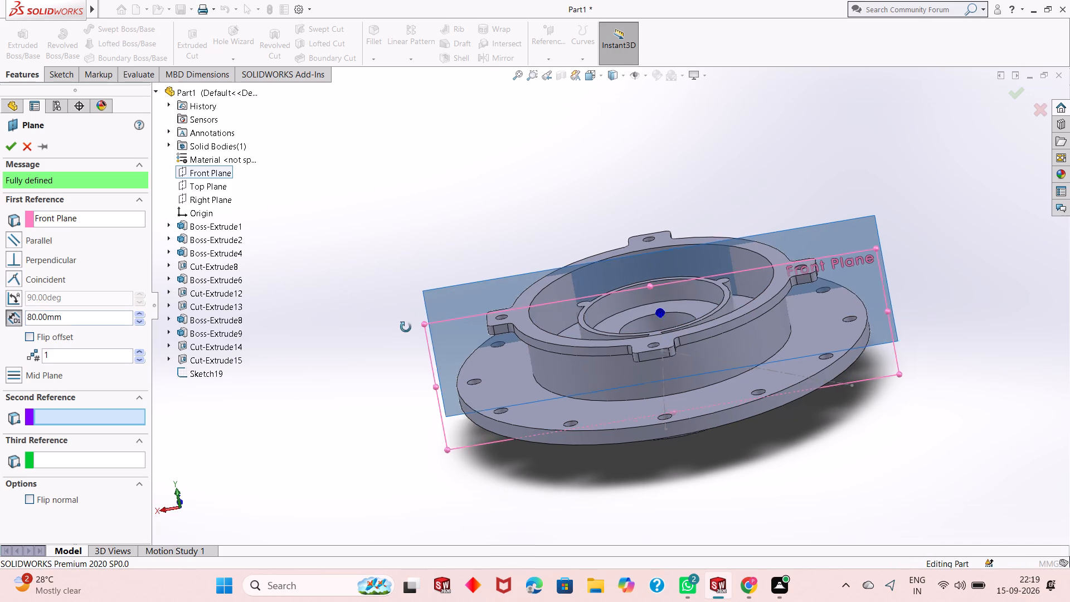
{"action": "middle_click_drag", "start_coordinate": [406, 327], "coordinate": [588, 324]}
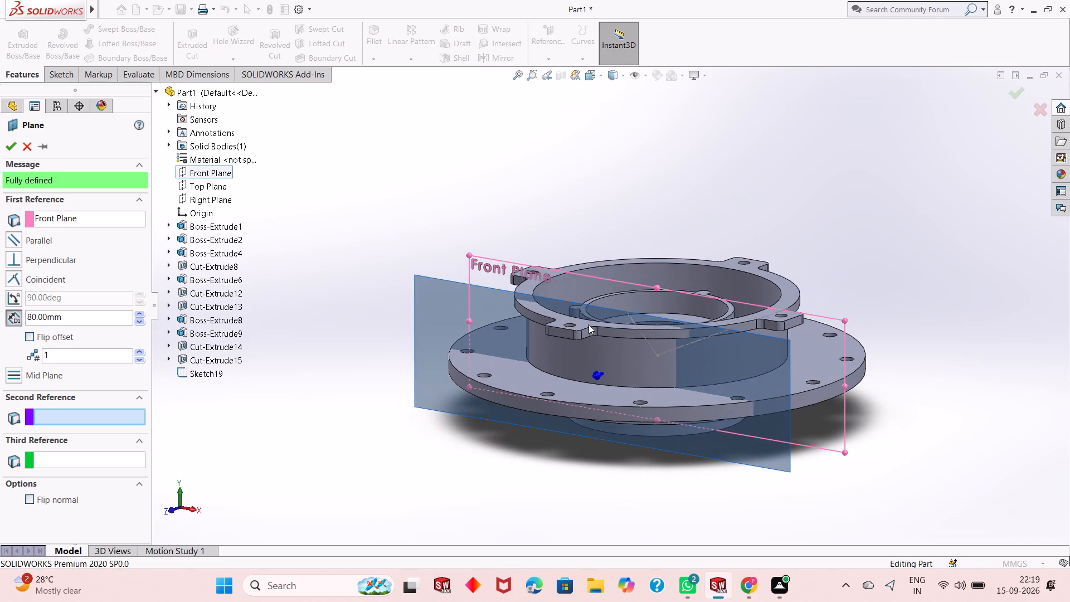
{"action": "left_click", "coordinate": [10, 150]}
On the new offset plane, sketch a right triangle between collar rim and flange, 45 mm high with a base about 16 mm long.
{"action": "left_click", "coordinate": [420, 290]}
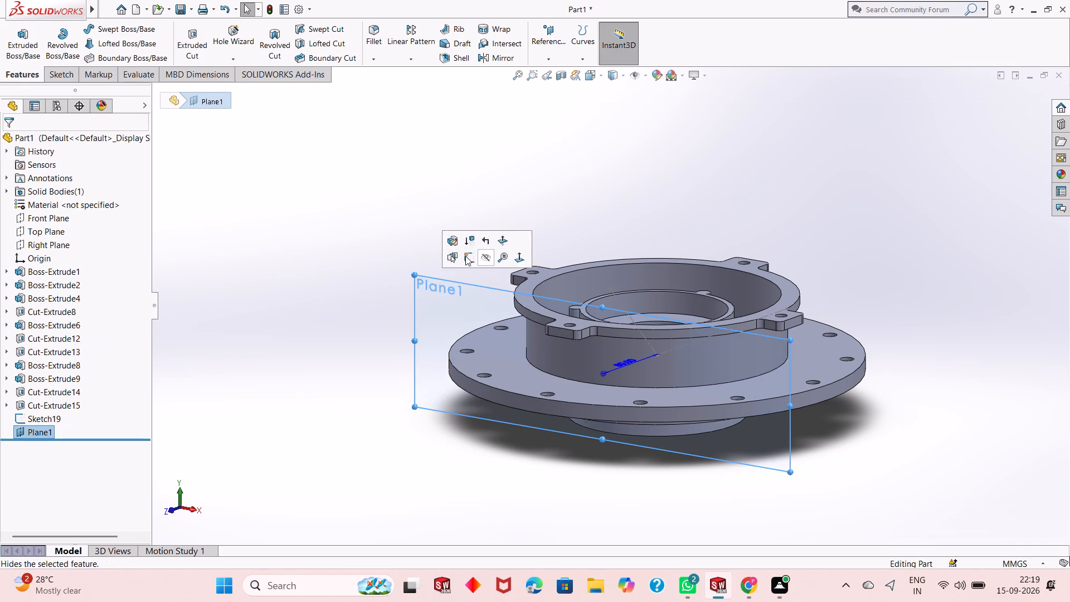
{"action": "left_click", "coordinate": [465, 256]}
{"action": "key", "text": "ctrl+8"}
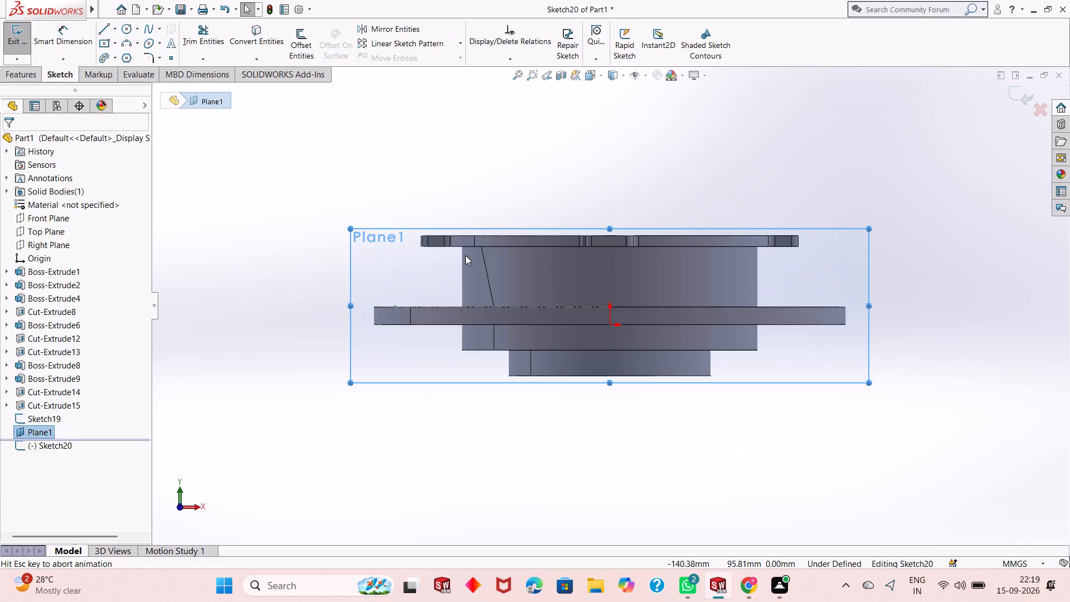
{"action": "key", "text": "Escape"}
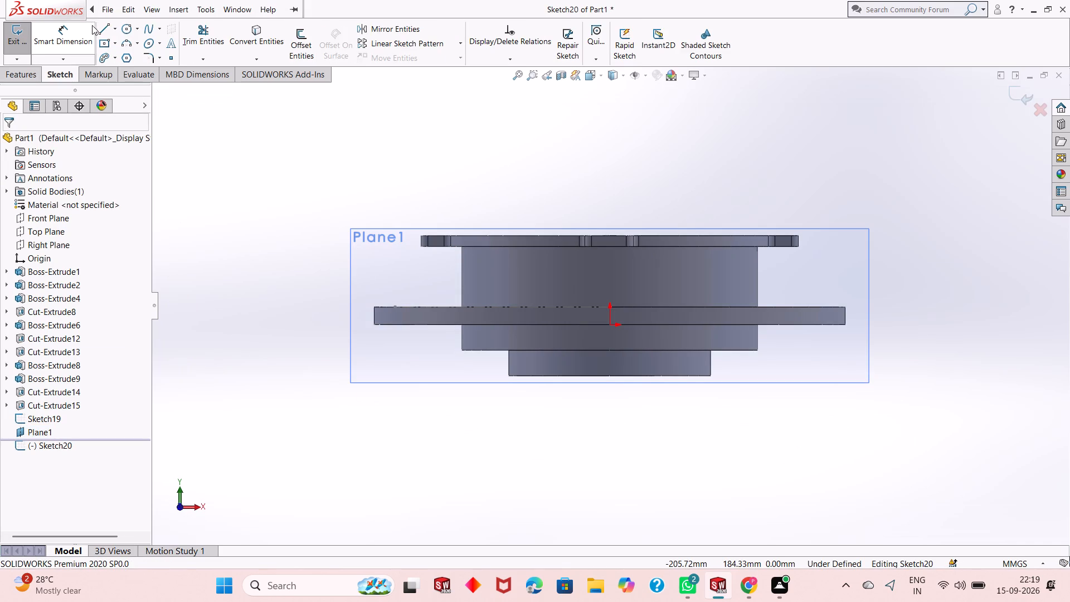
{"action": "left_click", "coordinate": [103, 26]}
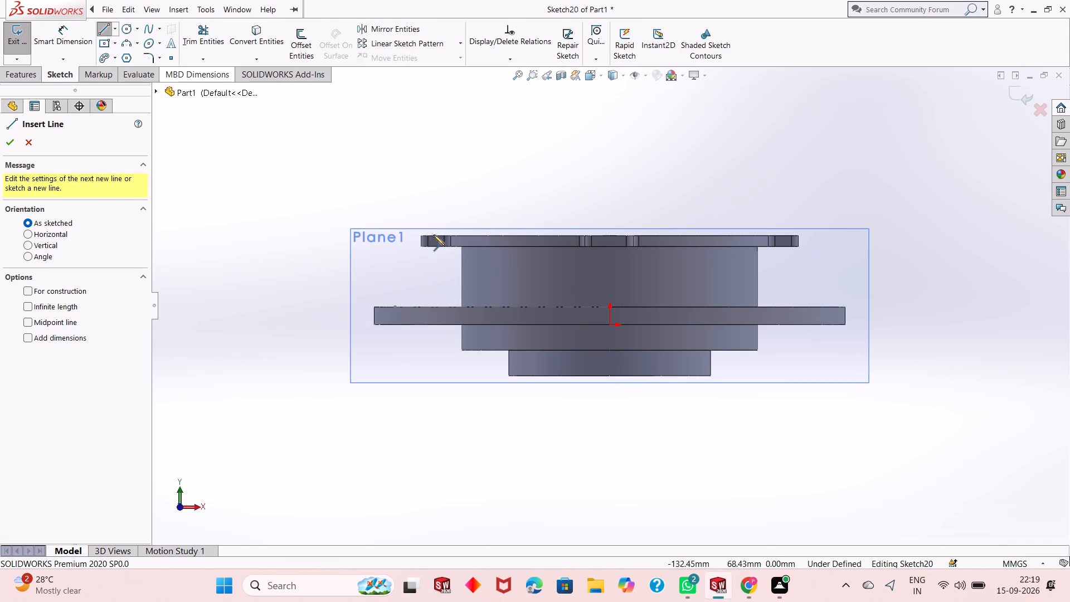
{"action": "left_click", "coordinate": [518, 249]}
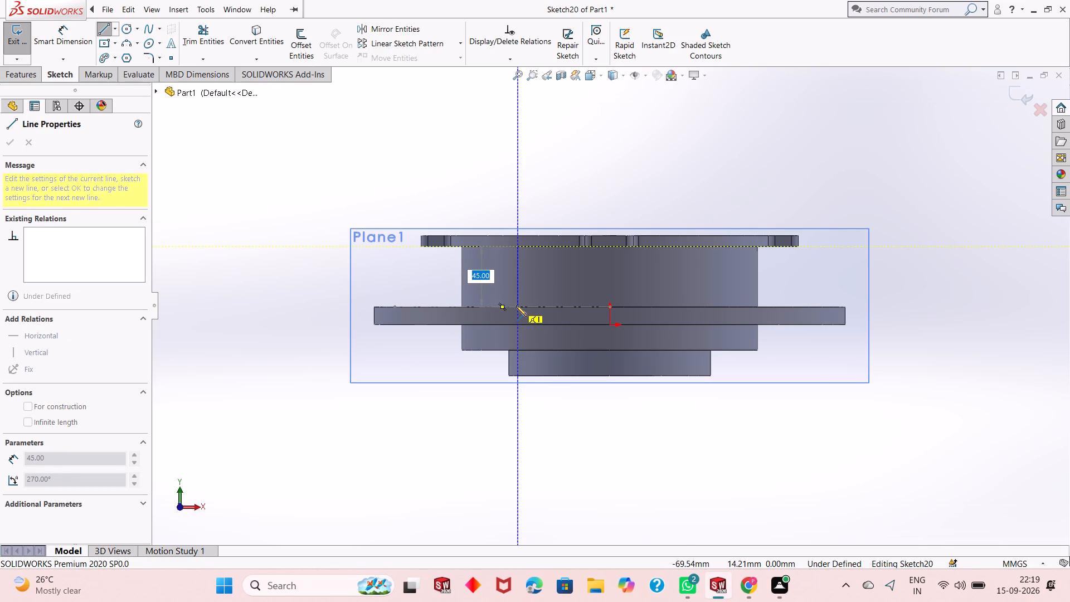
{"action": "left_click", "coordinate": [516, 305]}
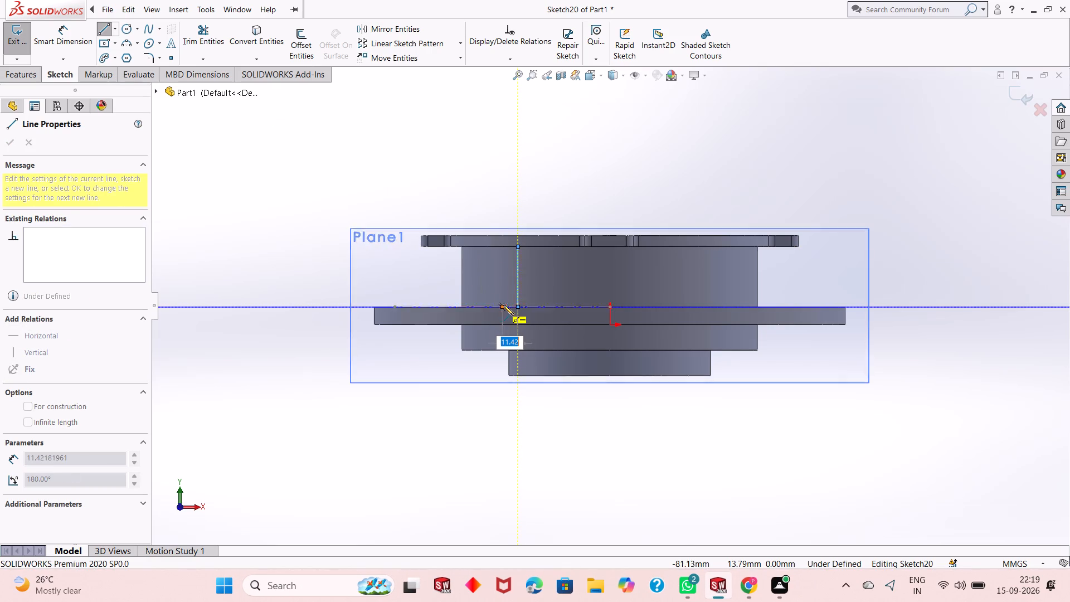
{"action": "middle_click_drag", "start_coordinate": [506, 300], "coordinate": [487, 332]}
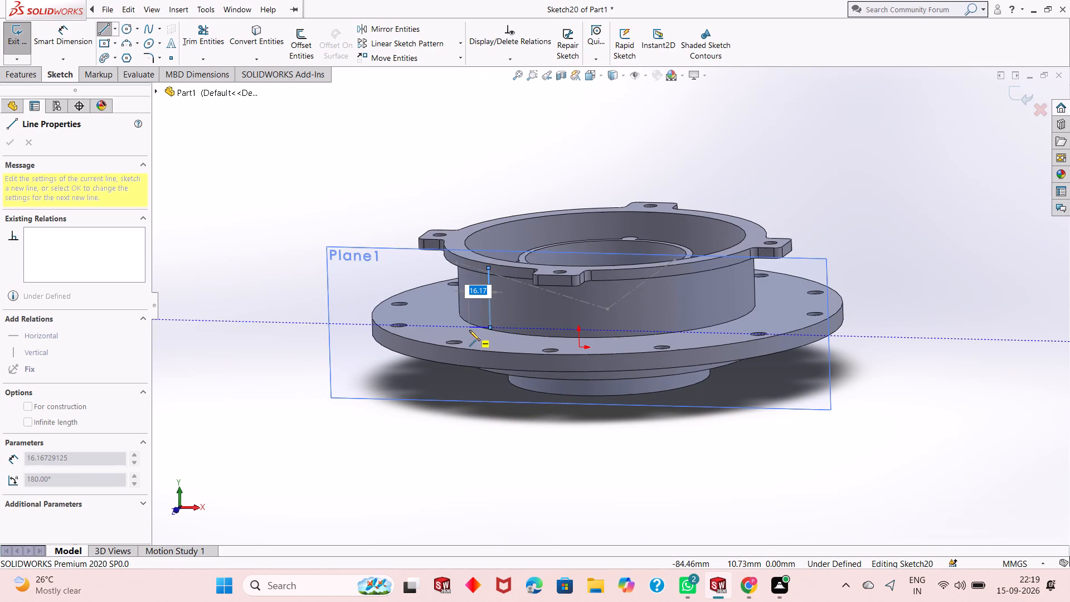
{"action": "left_click", "coordinate": [469, 329]}
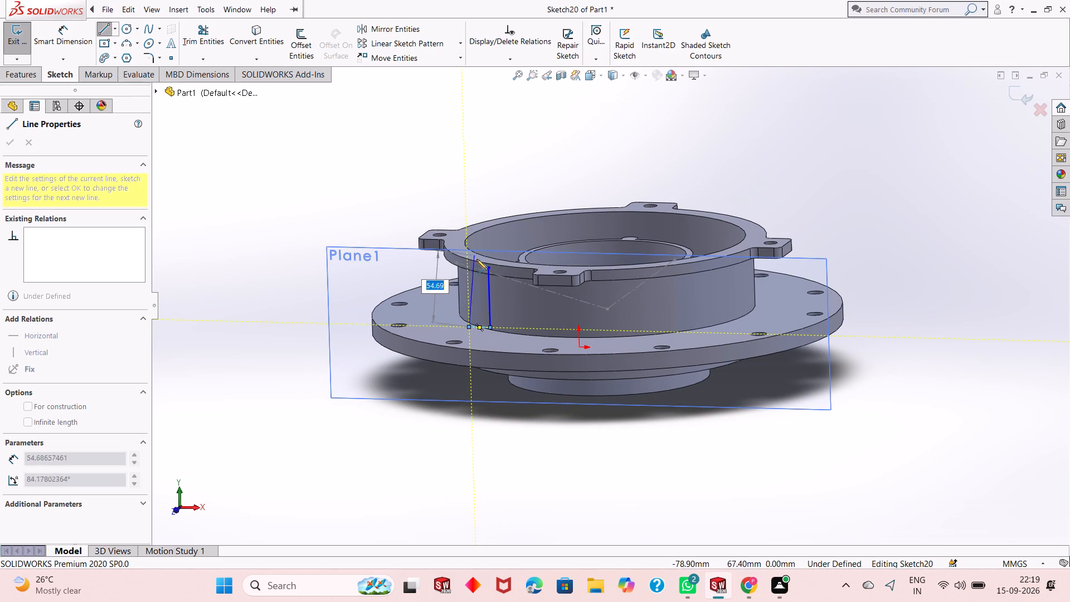
{"action": "left_click", "coordinate": [489, 268]}
{"action": "key", "text": "Escape"}
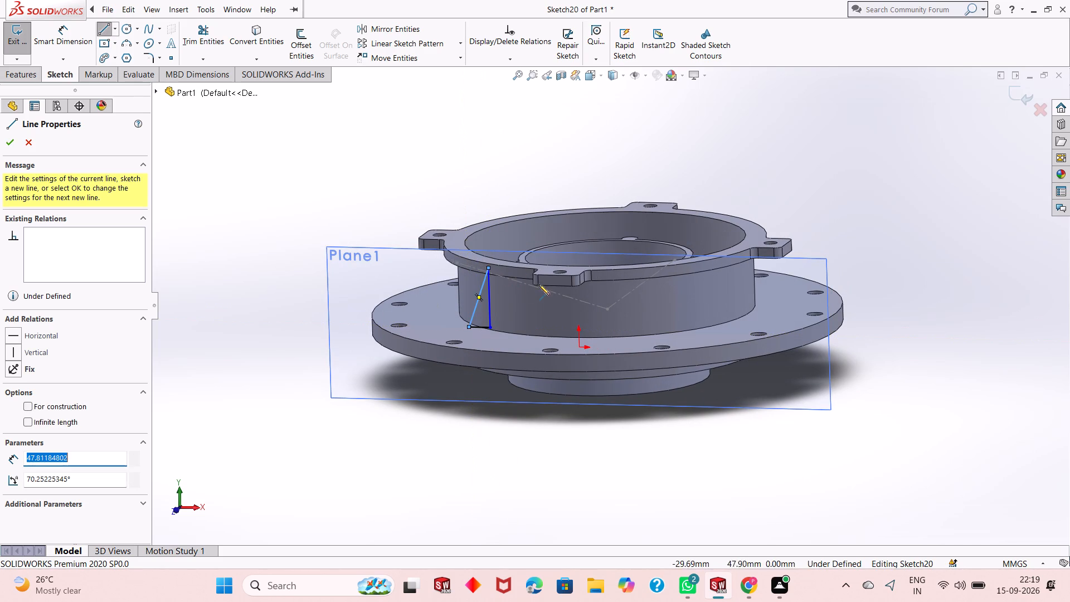
{"action": "key", "text": "Escape"}
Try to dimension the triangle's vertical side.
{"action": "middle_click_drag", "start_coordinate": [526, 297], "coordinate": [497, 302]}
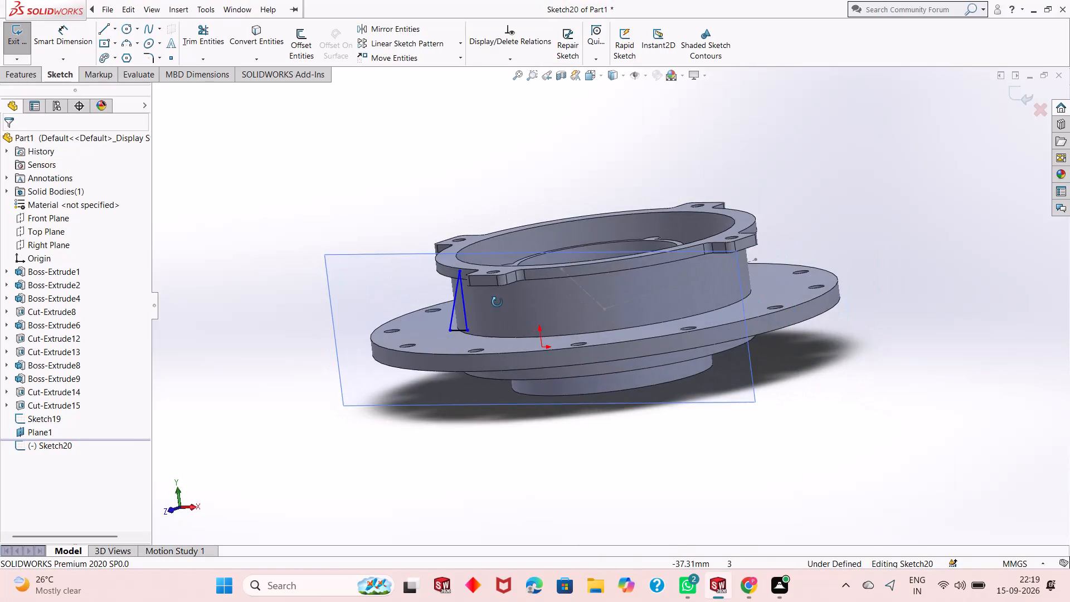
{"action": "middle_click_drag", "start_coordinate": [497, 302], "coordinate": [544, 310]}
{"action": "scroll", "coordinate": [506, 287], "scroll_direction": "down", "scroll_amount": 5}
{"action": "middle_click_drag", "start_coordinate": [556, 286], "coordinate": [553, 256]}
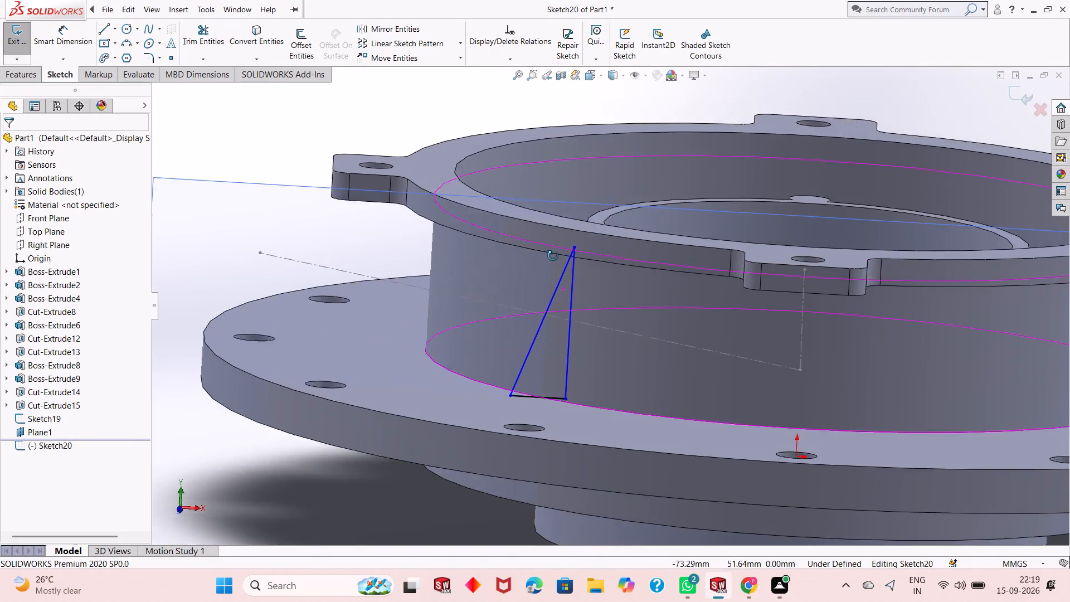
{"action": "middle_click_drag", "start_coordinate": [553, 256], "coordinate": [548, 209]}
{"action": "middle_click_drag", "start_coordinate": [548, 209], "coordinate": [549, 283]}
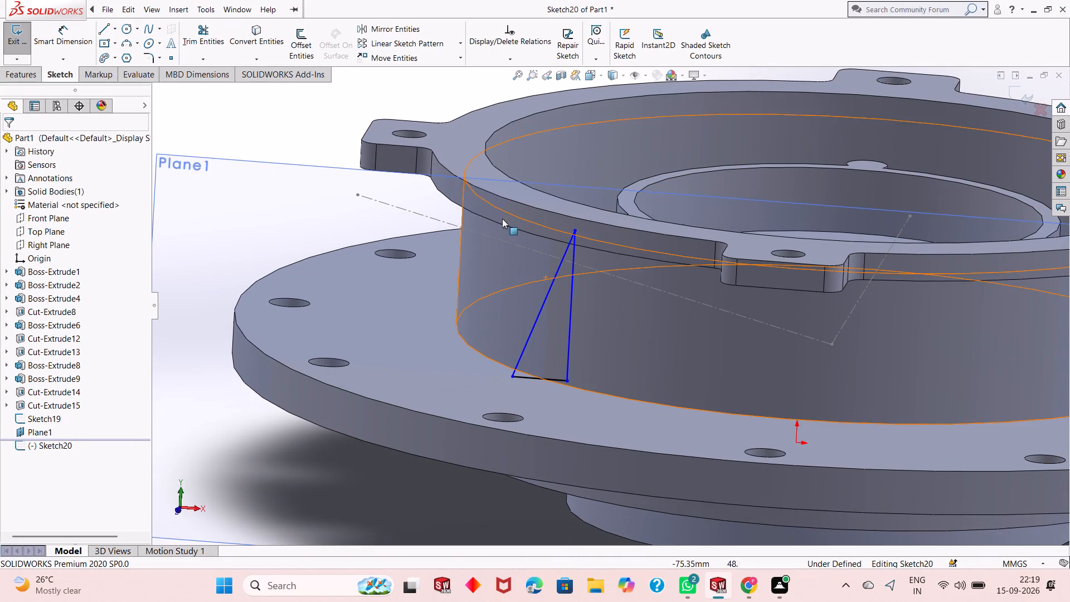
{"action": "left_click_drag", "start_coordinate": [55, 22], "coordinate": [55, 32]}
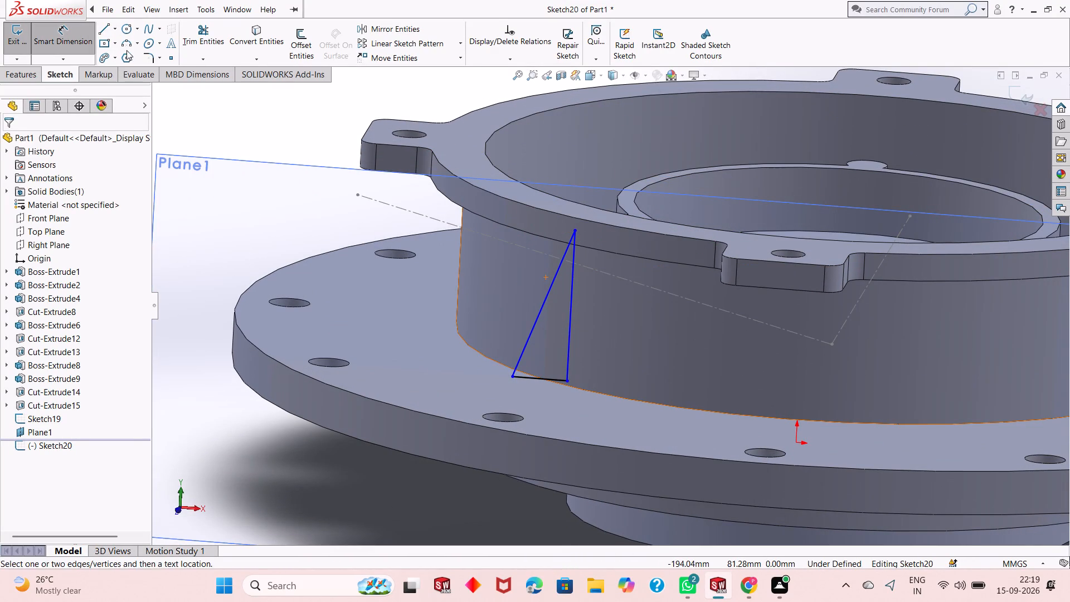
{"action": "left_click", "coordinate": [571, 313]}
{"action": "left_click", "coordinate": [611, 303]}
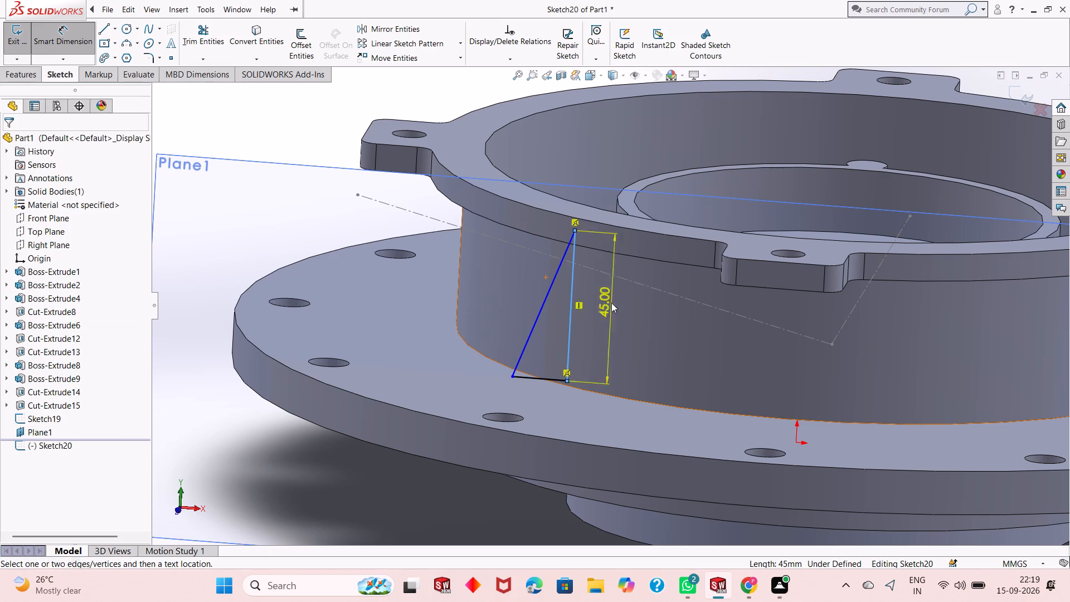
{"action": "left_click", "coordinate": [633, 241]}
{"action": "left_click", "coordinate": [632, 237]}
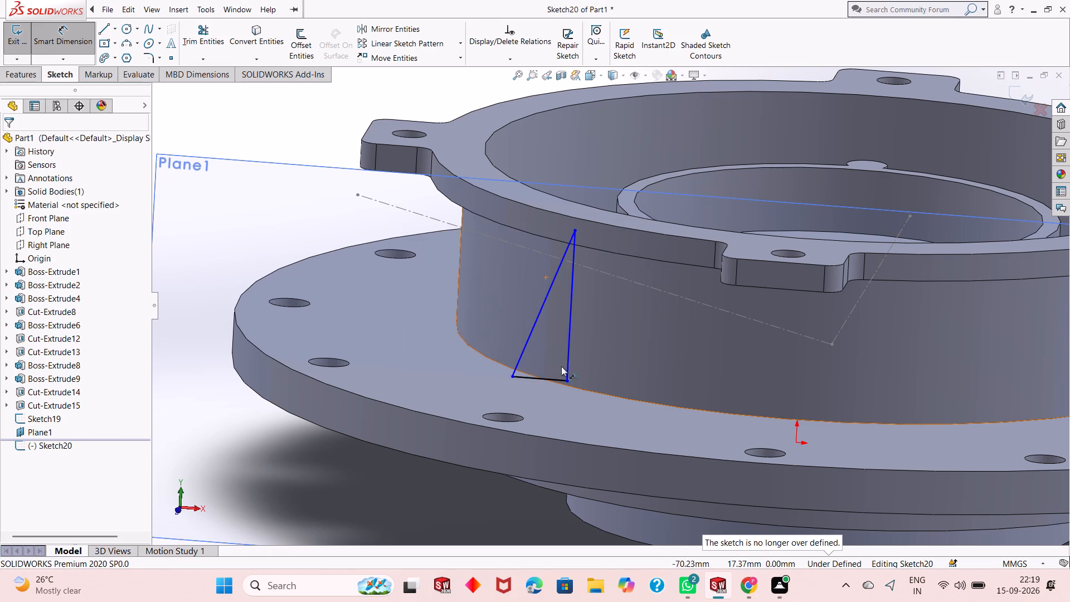
Dimension the length of the triangle's base along the flange face, keeping it as drawn.
{"action": "left_click", "coordinate": [551, 380]}
{"action": "left_click", "coordinate": [528, 426]}
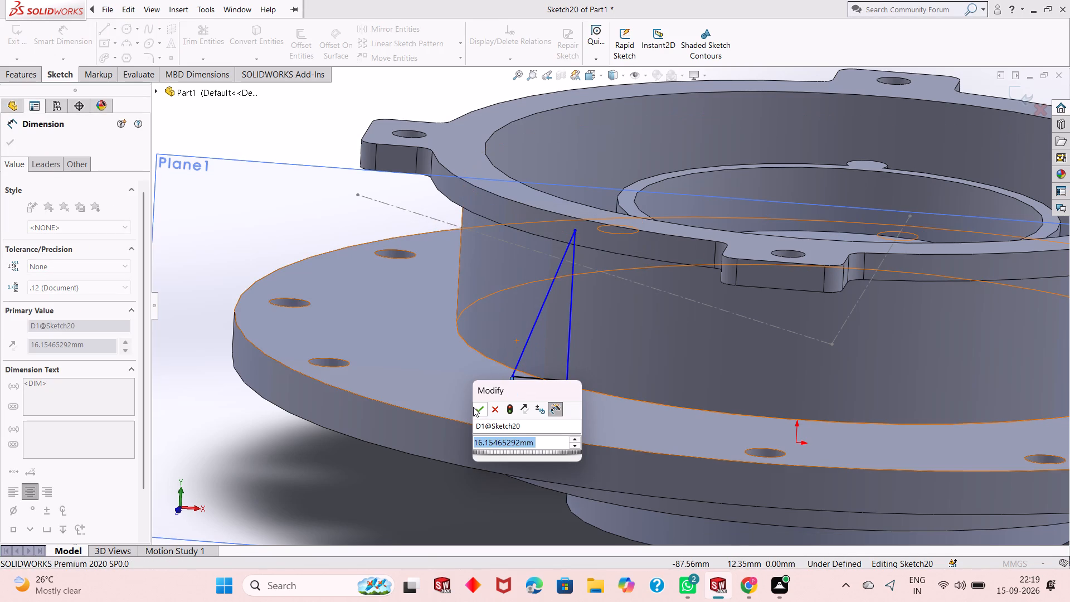
{"action": "left_click", "coordinate": [473, 407]}
{"action": "scroll", "coordinate": [508, 381], "scroll_direction": "up", "scroll_amount": 2}
{"action": "scroll", "coordinate": [568, 339], "scroll_direction": "up", "scroll_amount": 1}
{"action": "middle_click_drag", "start_coordinate": [568, 338], "coordinate": [606, 329]}
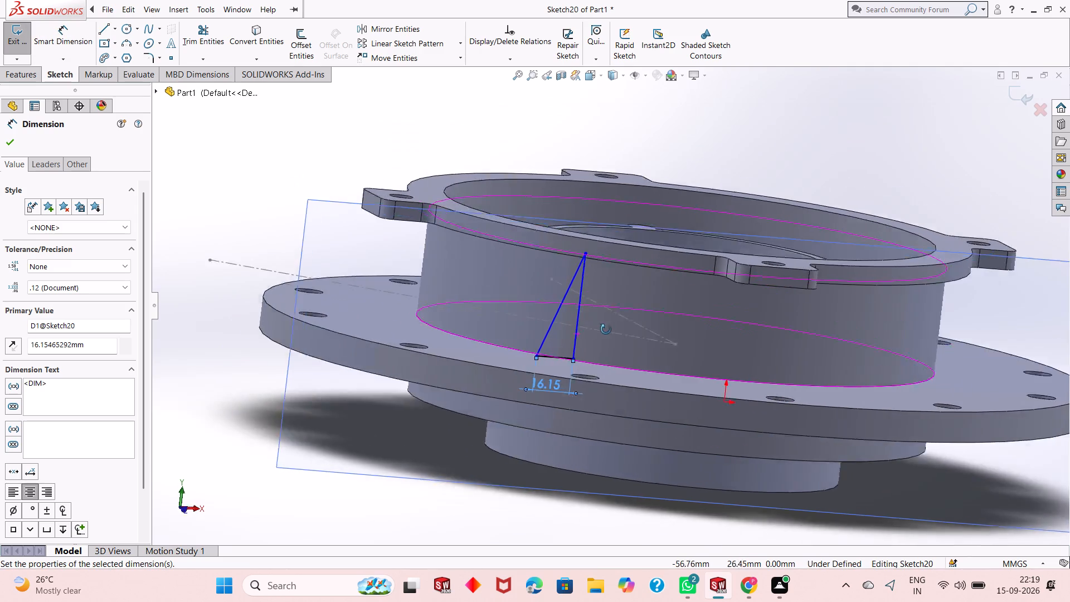
{"action": "middle_click_drag", "start_coordinate": [606, 329], "coordinate": [686, 450]}
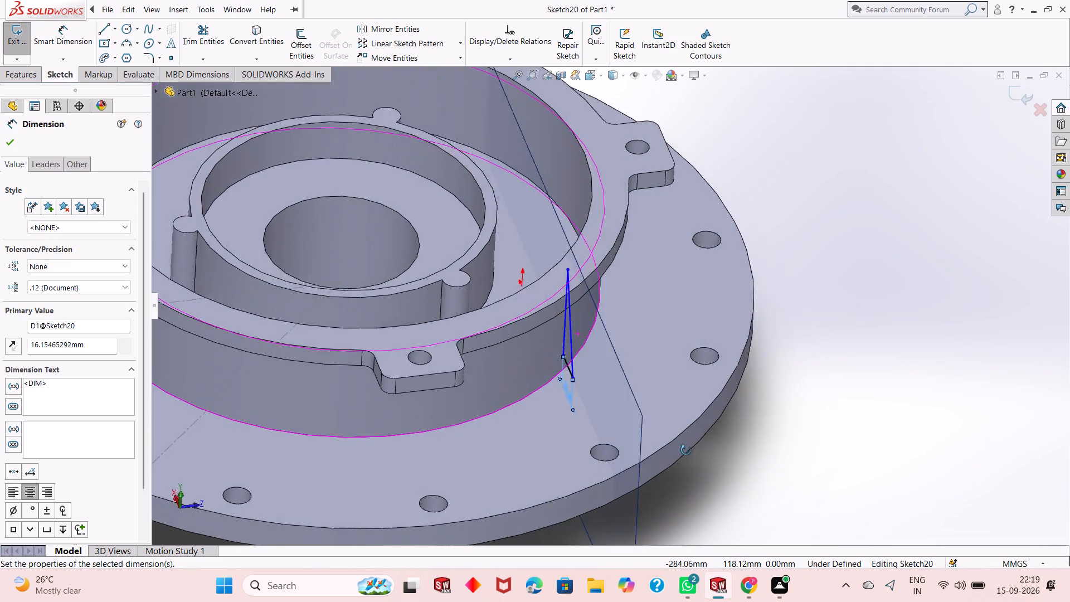
{"action": "middle_click_drag", "start_coordinate": [686, 450], "coordinate": [676, 446]}
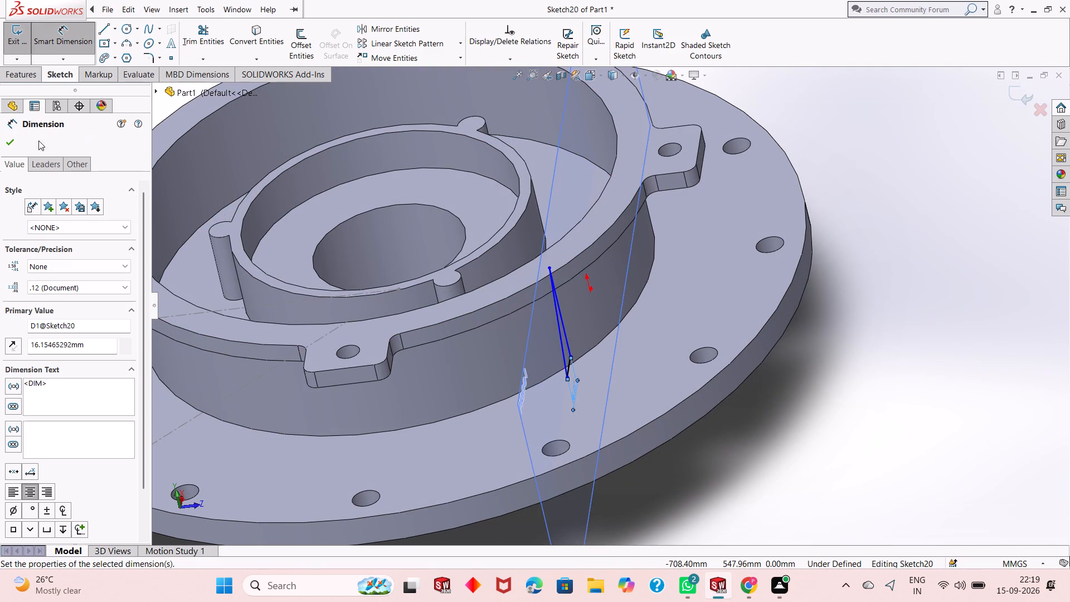
{"action": "left_click", "coordinate": [20, 147]}
{"action": "left_click", "coordinate": [7, 148]}
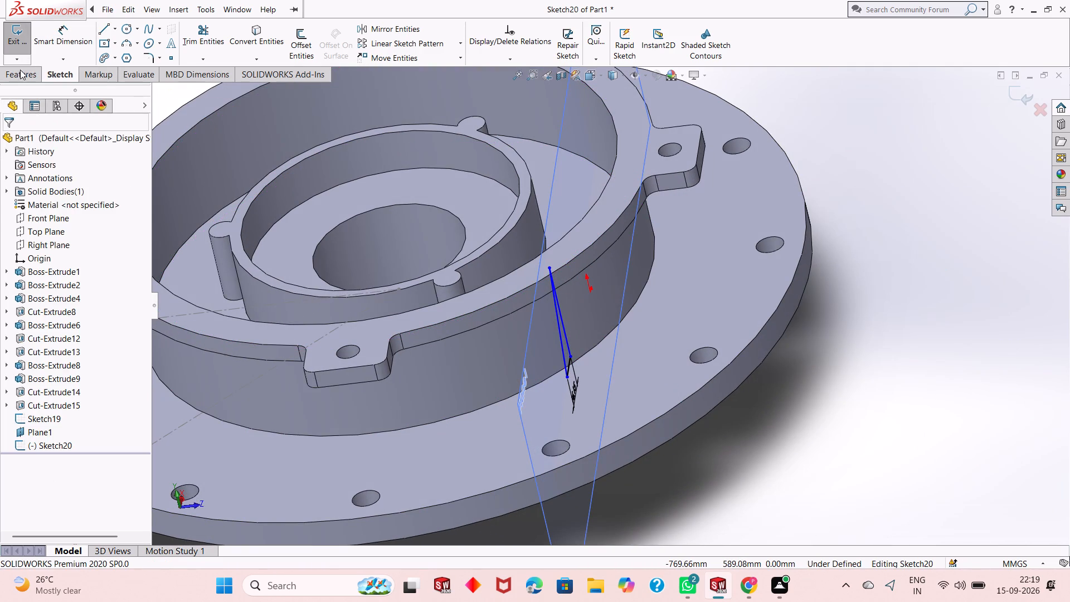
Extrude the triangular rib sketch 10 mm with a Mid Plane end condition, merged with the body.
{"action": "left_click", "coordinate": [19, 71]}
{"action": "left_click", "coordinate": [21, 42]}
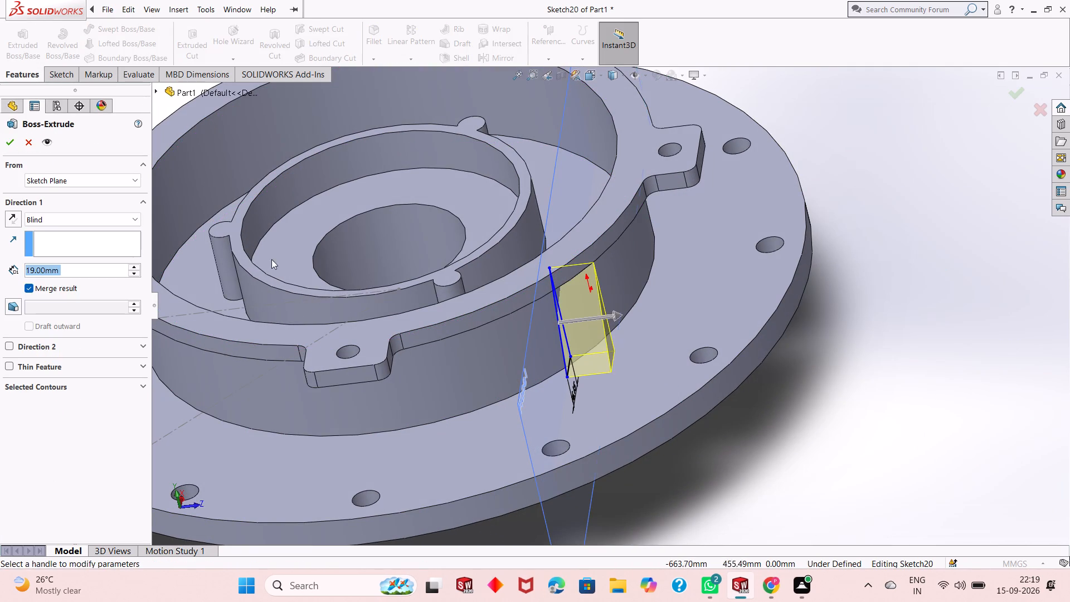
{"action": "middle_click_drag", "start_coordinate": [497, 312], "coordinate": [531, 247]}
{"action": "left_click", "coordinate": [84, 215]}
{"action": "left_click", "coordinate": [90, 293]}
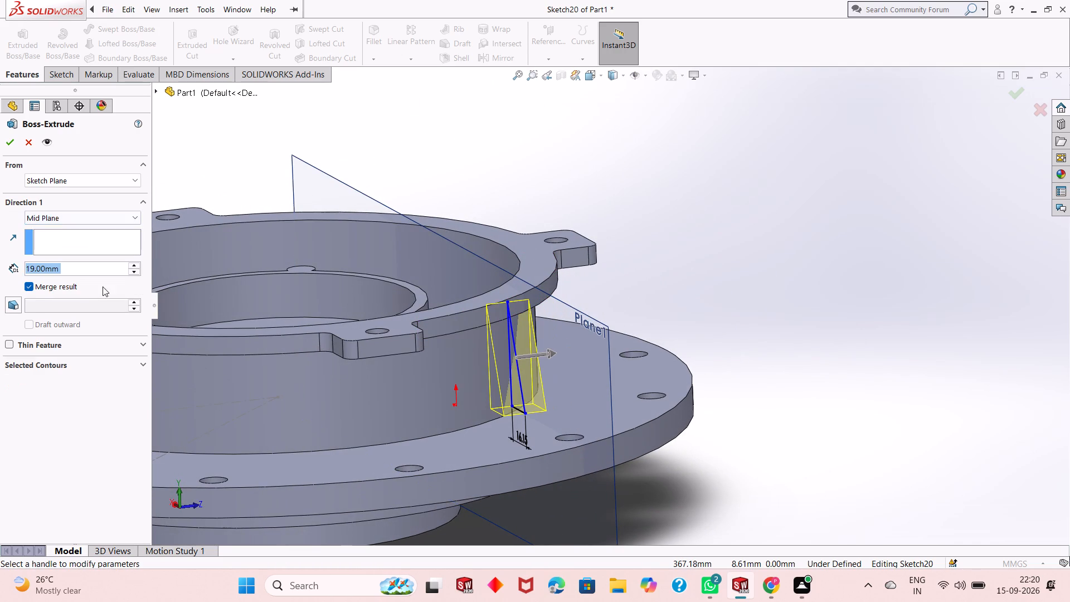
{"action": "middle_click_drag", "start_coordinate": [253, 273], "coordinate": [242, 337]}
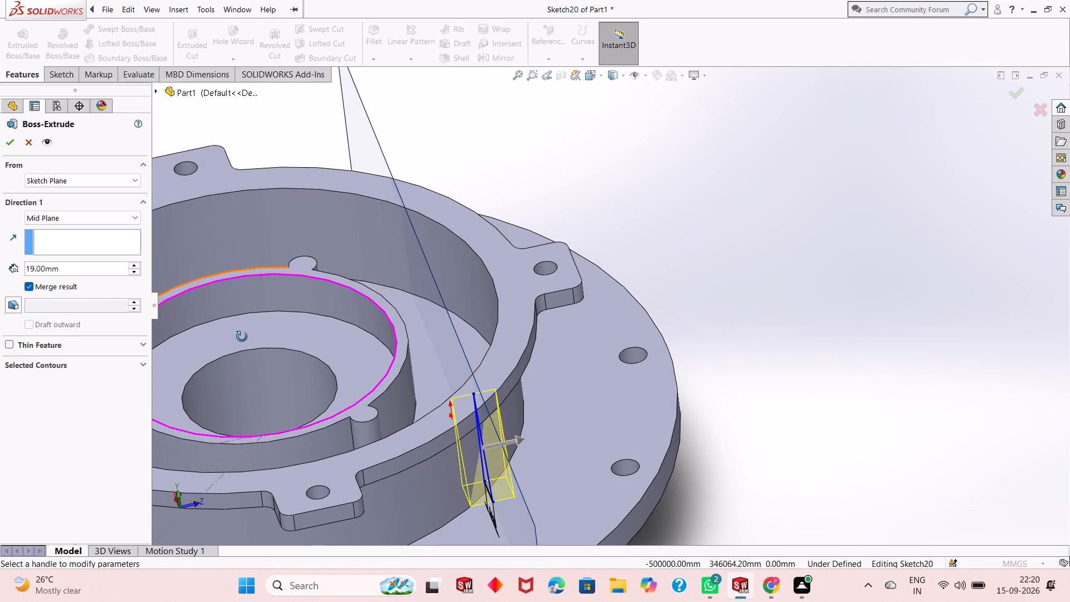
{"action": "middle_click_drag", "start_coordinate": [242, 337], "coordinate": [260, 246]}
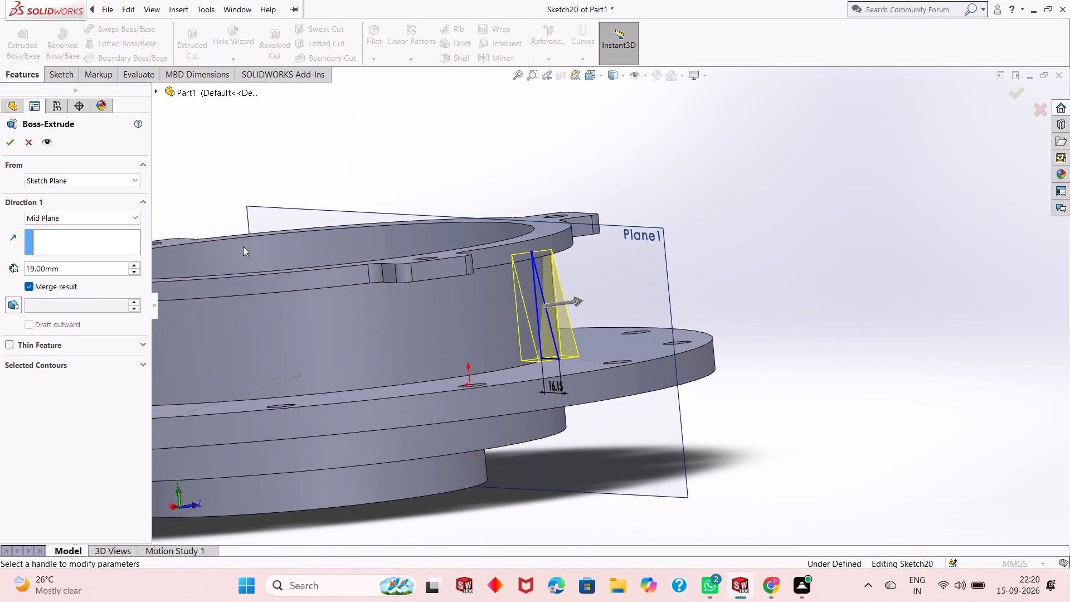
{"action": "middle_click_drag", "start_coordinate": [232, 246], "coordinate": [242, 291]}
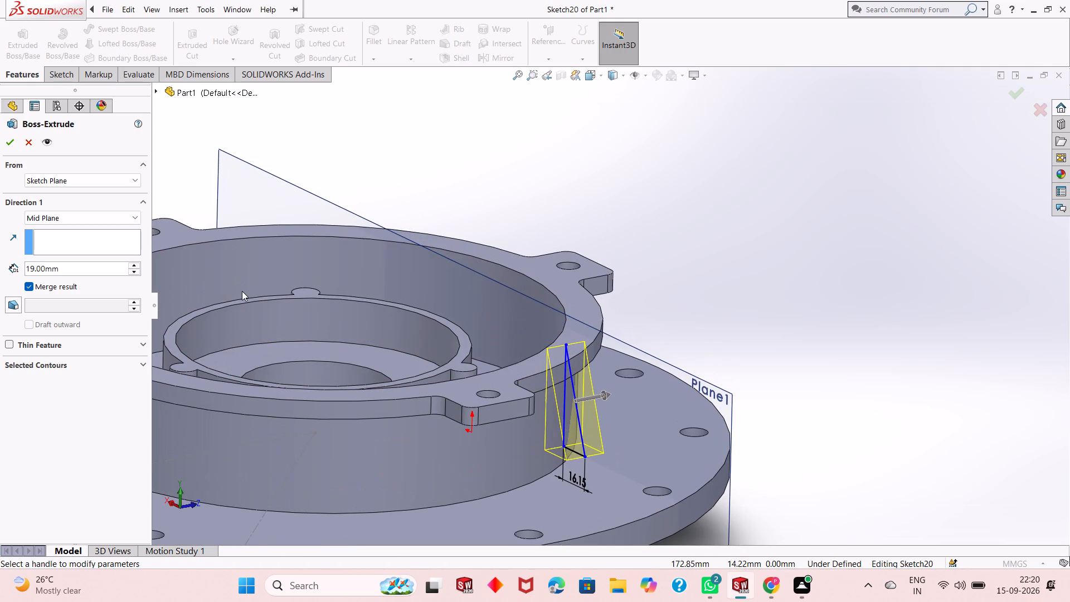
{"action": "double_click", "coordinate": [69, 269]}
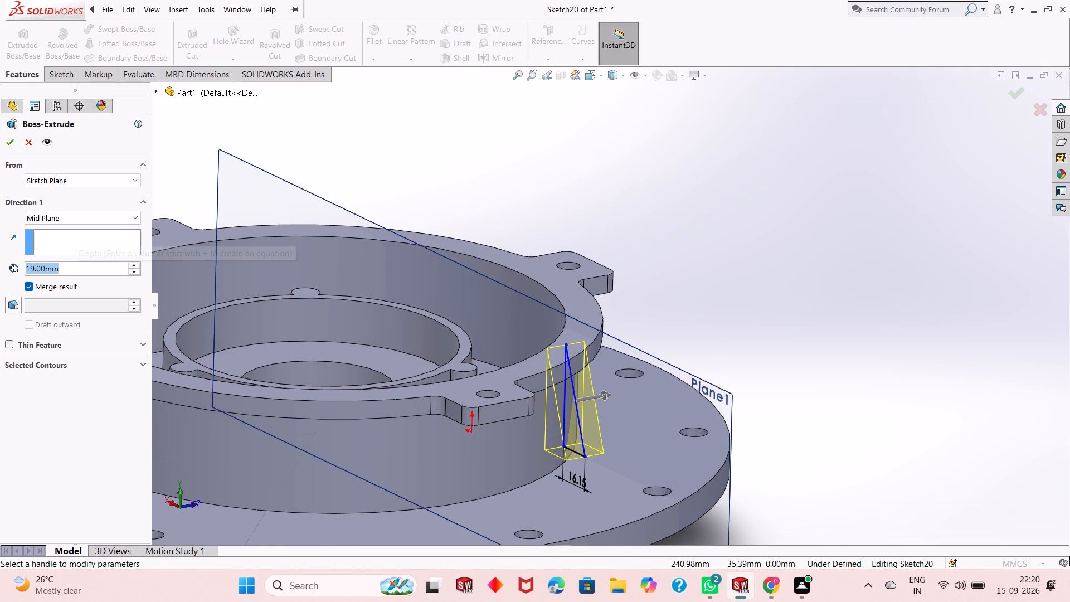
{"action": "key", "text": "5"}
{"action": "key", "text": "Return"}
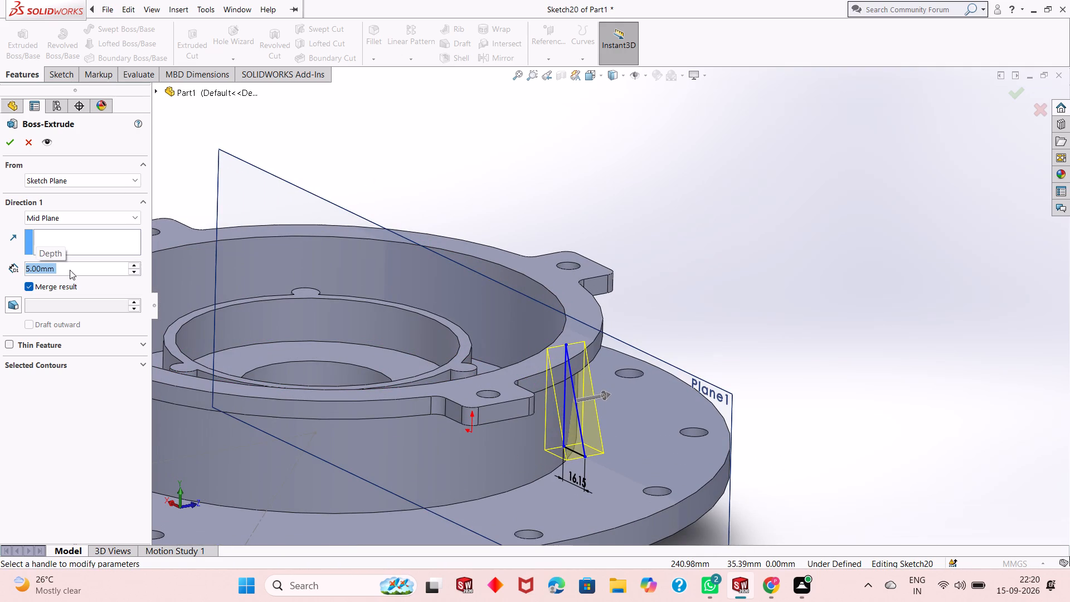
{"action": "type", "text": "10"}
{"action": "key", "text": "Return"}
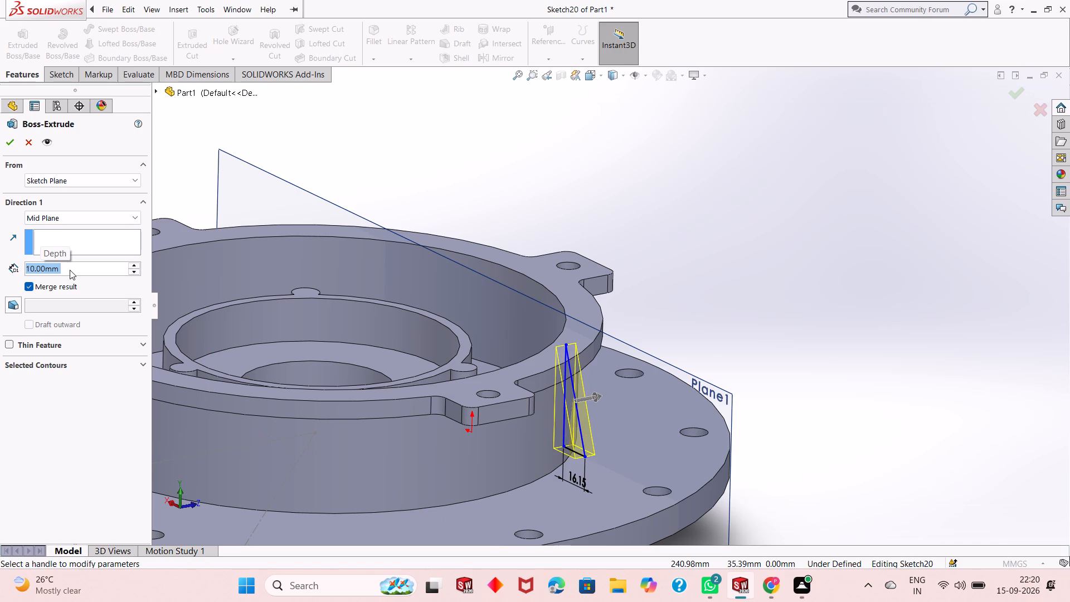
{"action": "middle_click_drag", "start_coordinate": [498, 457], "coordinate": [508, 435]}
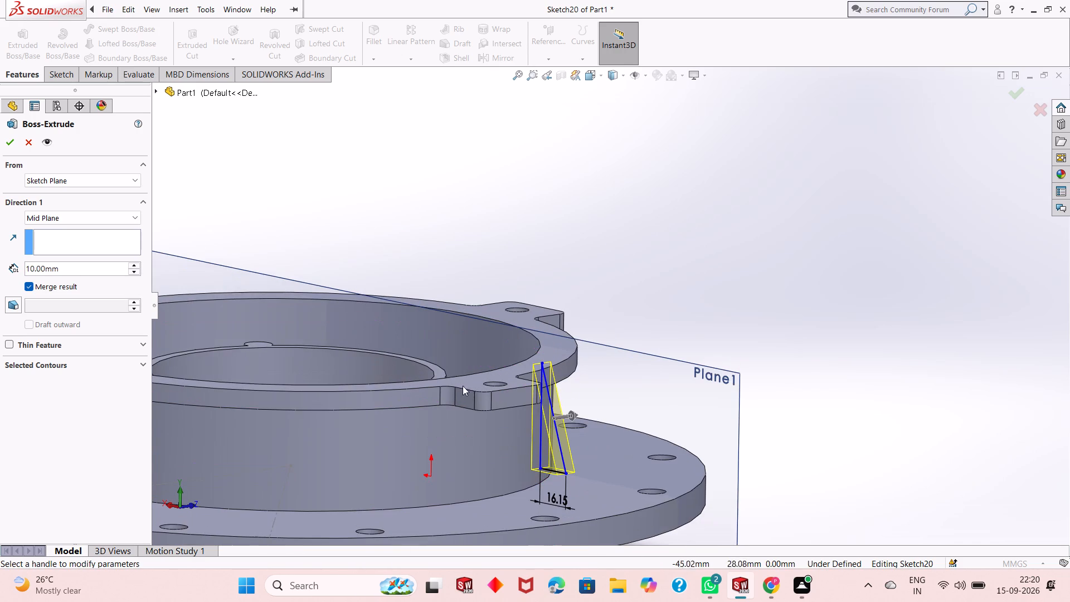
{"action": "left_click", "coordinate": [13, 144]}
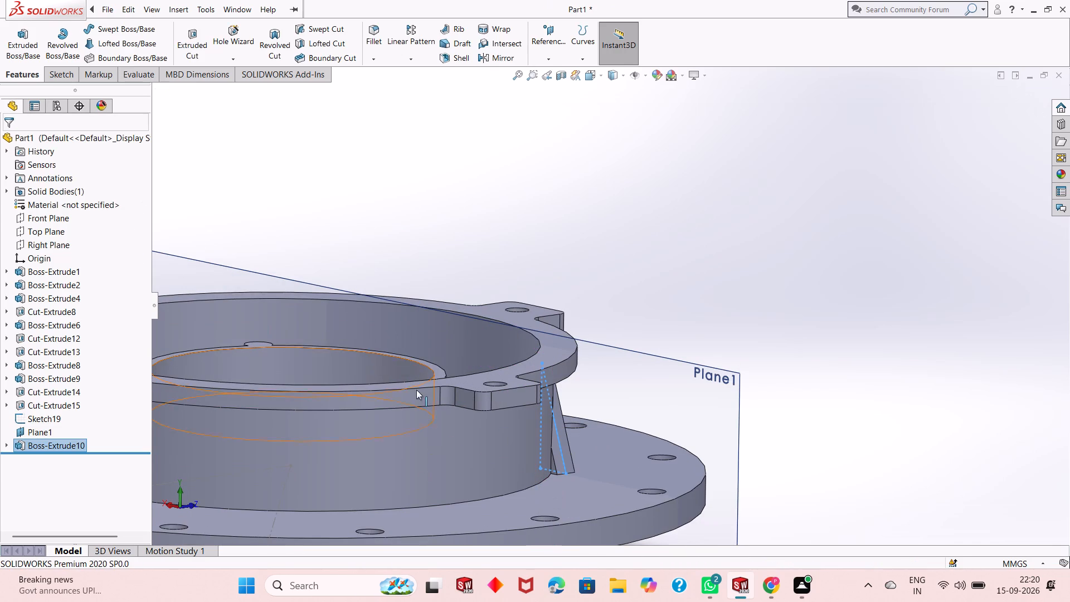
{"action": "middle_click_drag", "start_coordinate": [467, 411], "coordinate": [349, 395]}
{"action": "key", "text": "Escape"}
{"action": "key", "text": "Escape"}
Undo the rib extrusion, its triangle sketch and the offset reference plane.
{"action": "middle_click_drag", "start_coordinate": [455, 420], "coordinate": [468, 444]}
{"action": "scroll", "coordinate": [400, 392], "scroll_direction": "up", "scroll_amount": 5}
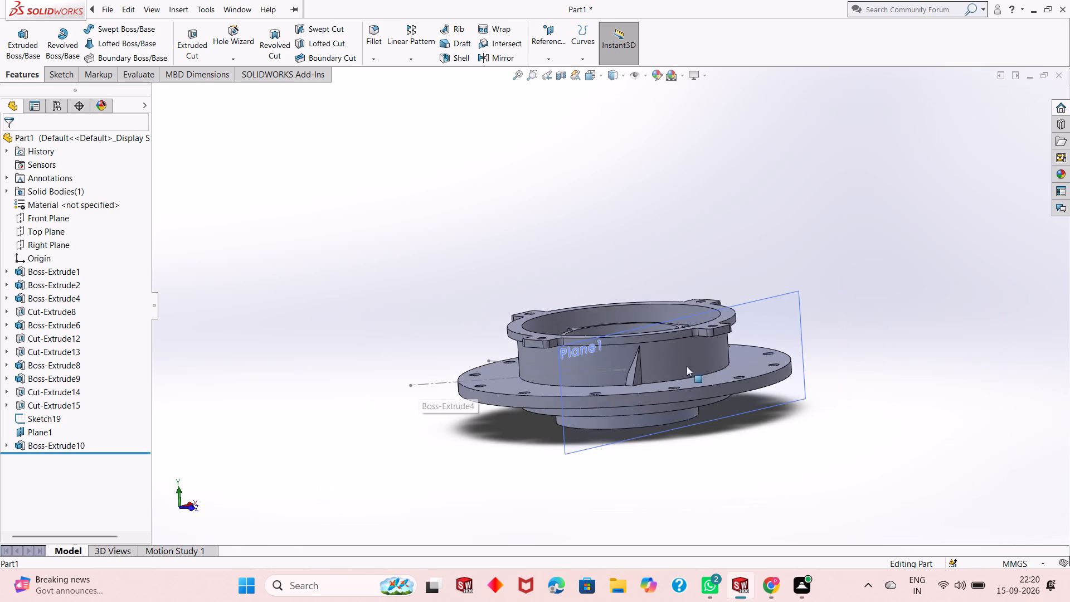
{"action": "scroll", "coordinate": [707, 362], "scroll_direction": "down", "scroll_amount": 6}
{"action": "middle_click_drag", "start_coordinate": [504, 333], "coordinate": [521, 375]}
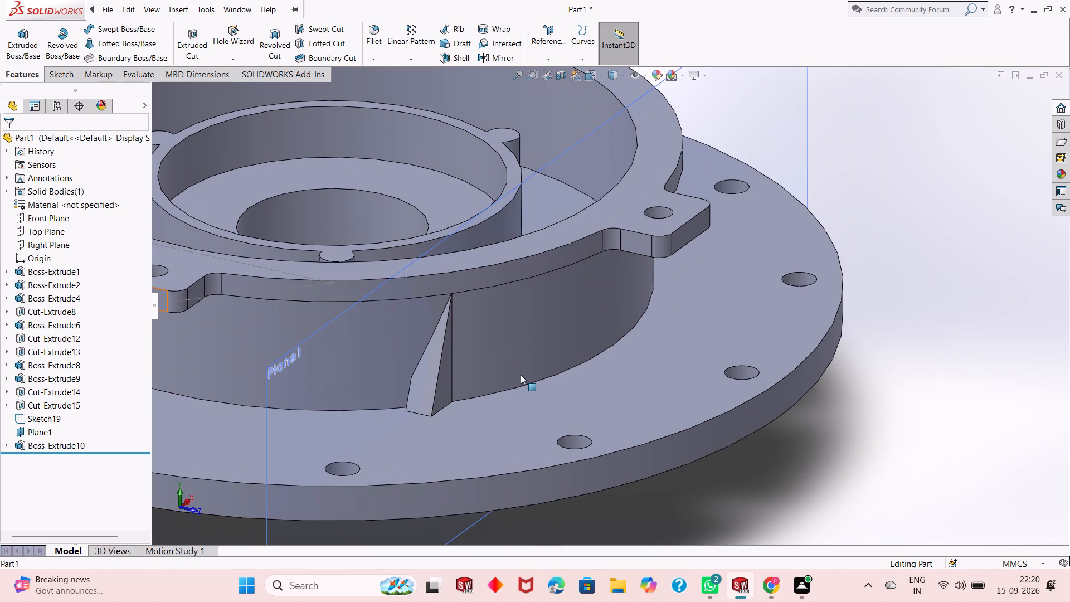
{"action": "key", "text": "ctrl+z"}
{"action": "key", "text": "ctrl+z"}
{"action": "key", "text": "ctrl+z"}
{"action": "key", "text": "ctrl+z"}
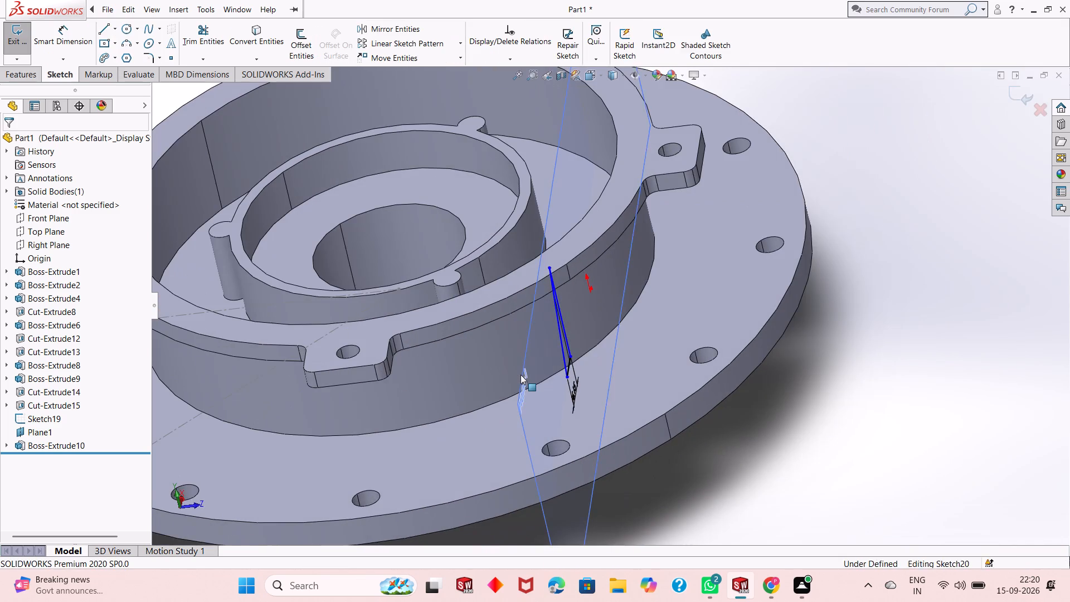
{"action": "key", "text": "ctrl+z"}
{"action": "key", "text": "ctrl+z"}
{"action": "key", "text": "ctrl+z"}
{"action": "key", "text": "ctrl+z"}
{"action": "key", "text": "ctrl+z"}
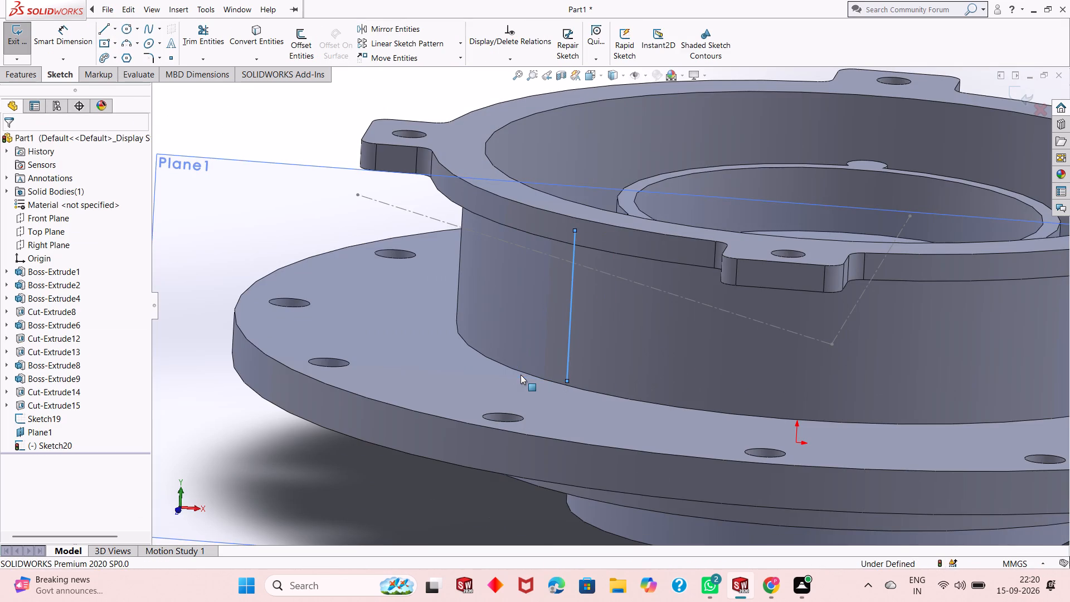
{"action": "key", "text": "ctrl+z"}
{"action": "key", "text": "ctrl+z"}
{"action": "key", "text": "ctrl+z"}
{"action": "key", "text": "ctrl+z"}
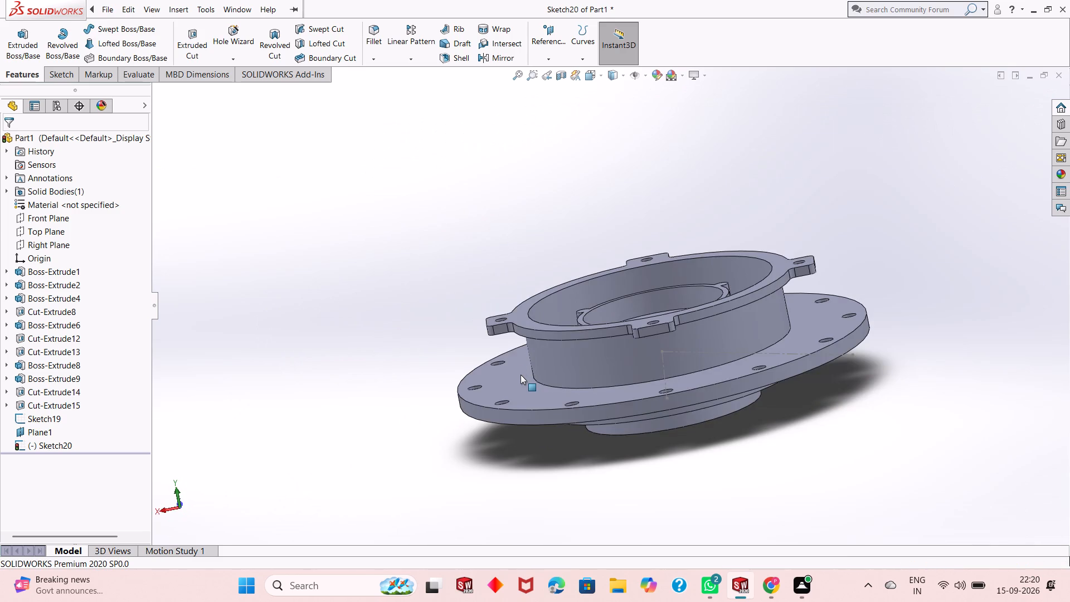
Undo the two construction lines and their angle dimension, and exit the emptied sketch.
{"action": "scroll", "coordinate": [521, 375], "scroll_direction": "up", "scroll_amount": 2}
{"action": "middle_click_drag", "start_coordinate": [671, 340], "coordinate": [674, 430]}
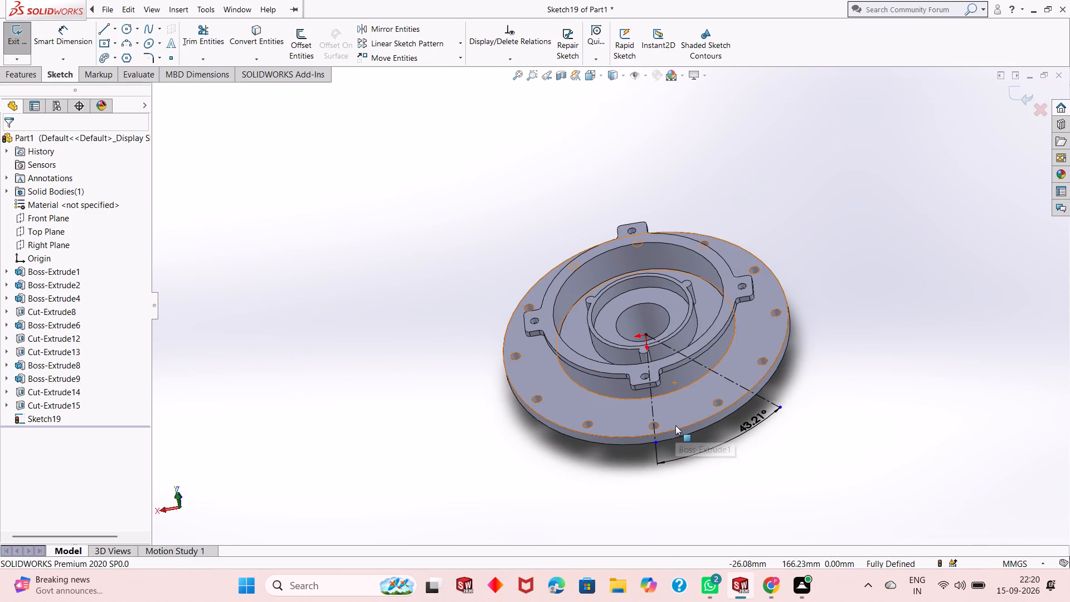
{"action": "key", "text": "ctrl+z"}
{"action": "key", "text": "ctrl+z"}
{"action": "key", "text": "ctrl+z"}
{"action": "scroll", "coordinate": [663, 396], "scroll_direction": "down", "scroll_amount": 3}
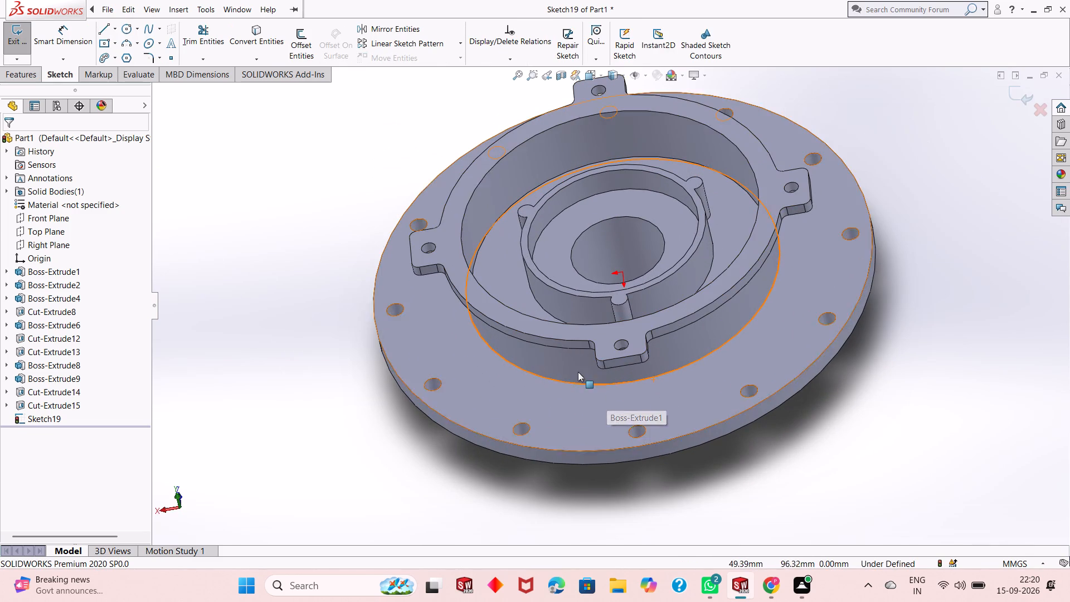
{"action": "middle_click_drag", "start_coordinate": [563, 374], "coordinate": [590, 369]}
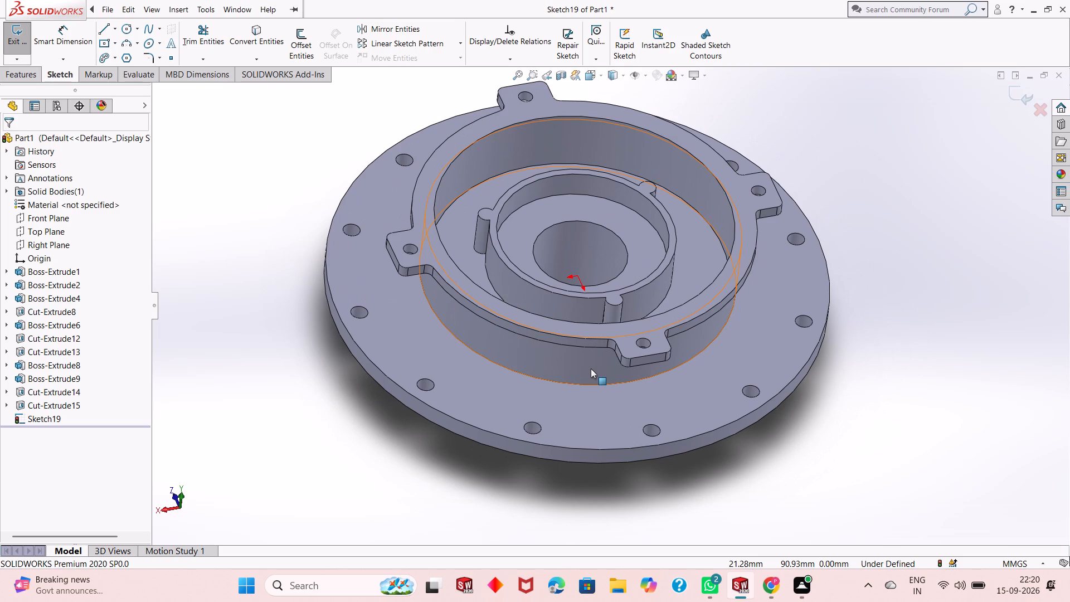
{"action": "scroll", "coordinate": [591, 368], "scroll_direction": "down", "scroll_amount": 2}
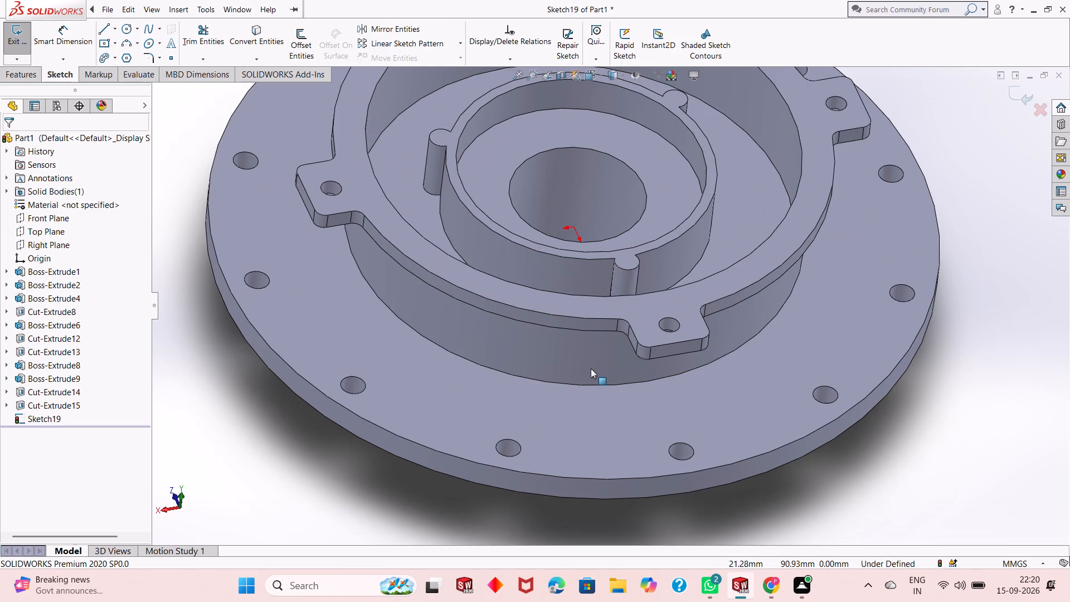
{"action": "scroll", "coordinate": [591, 368], "scroll_direction": "down", "scroll_amount": 1}
{"action": "left_click", "coordinate": [570, 336]}
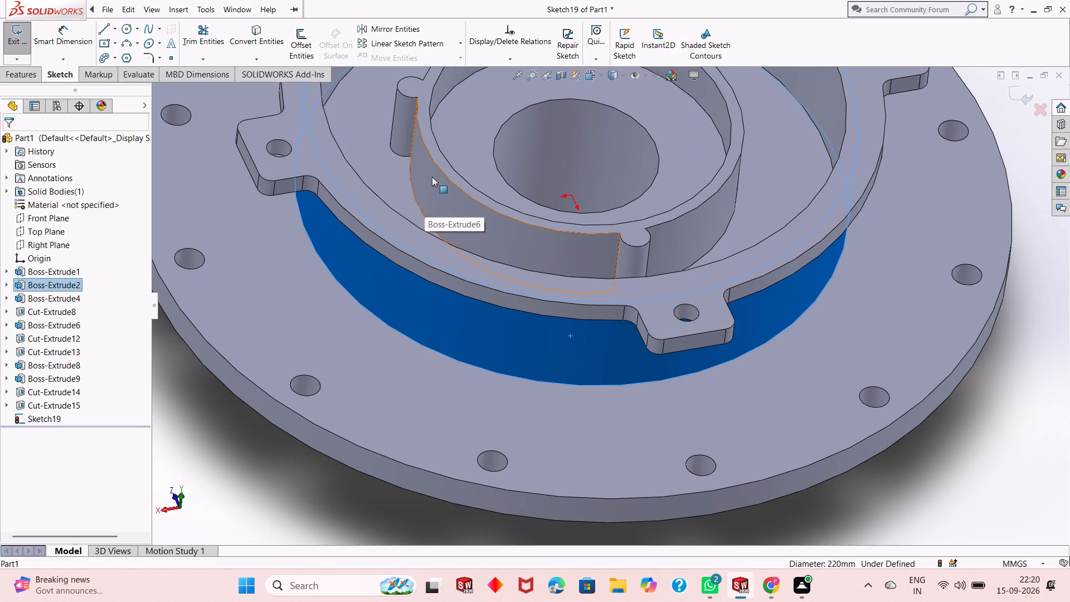
{"action": "scroll", "coordinate": [390, 206], "scroll_direction": "up", "scroll_amount": 4}
{"action": "scroll", "coordinate": [512, 140], "scroll_direction": "down", "scroll_amount": 1}
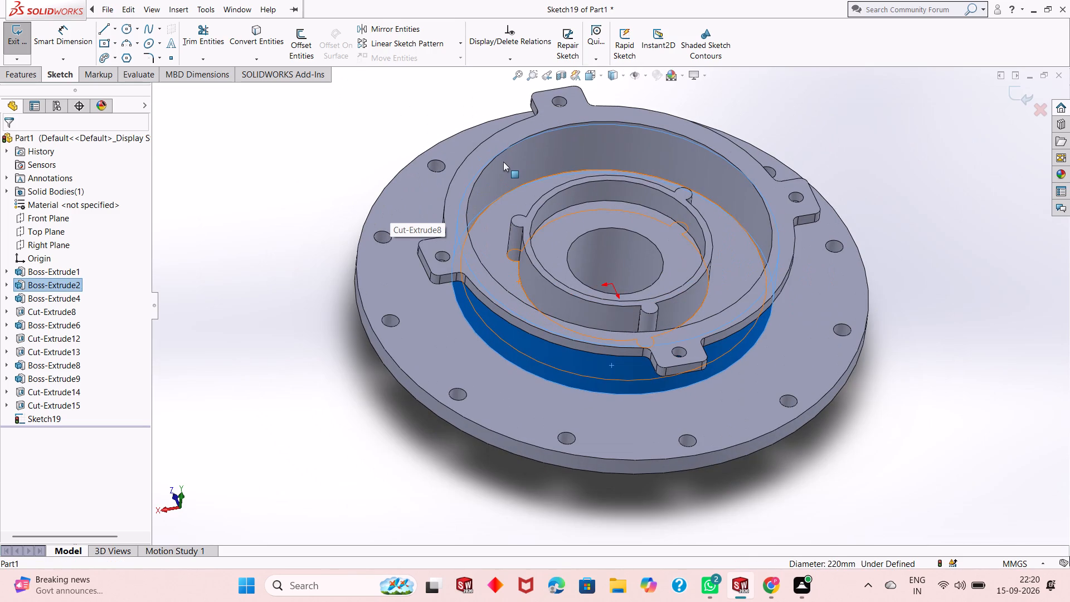
{"action": "key", "text": "Escape"}
{"action": "key", "text": "Escape"}
{"action": "key", "text": "Escape"}
{"action": "key", "text": "Escape"}
{"action": "key", "text": "Escape"}
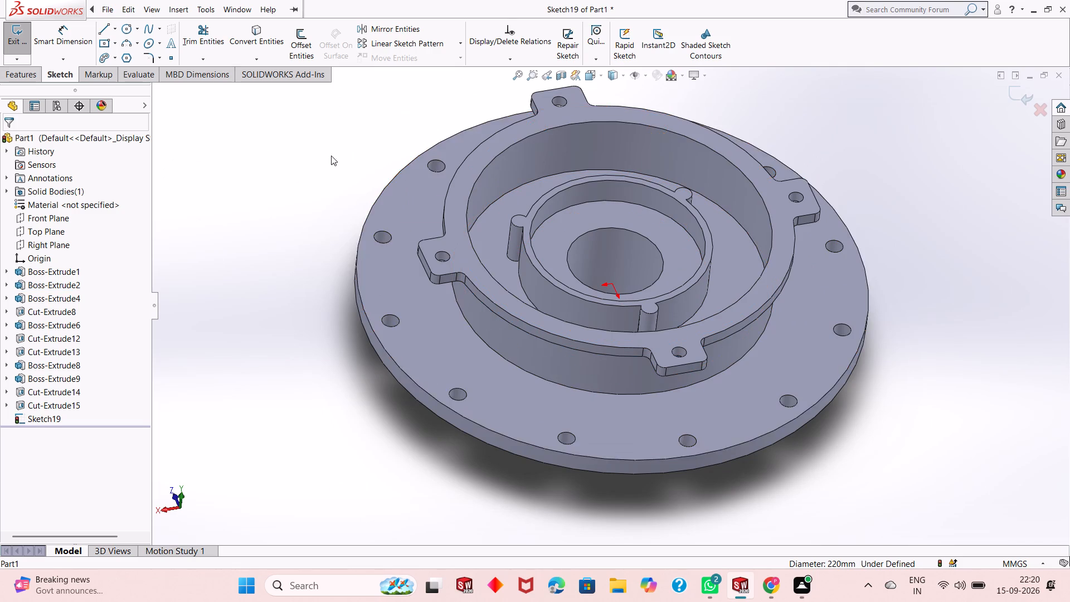
{"action": "left_click", "coordinate": [654, 77]}
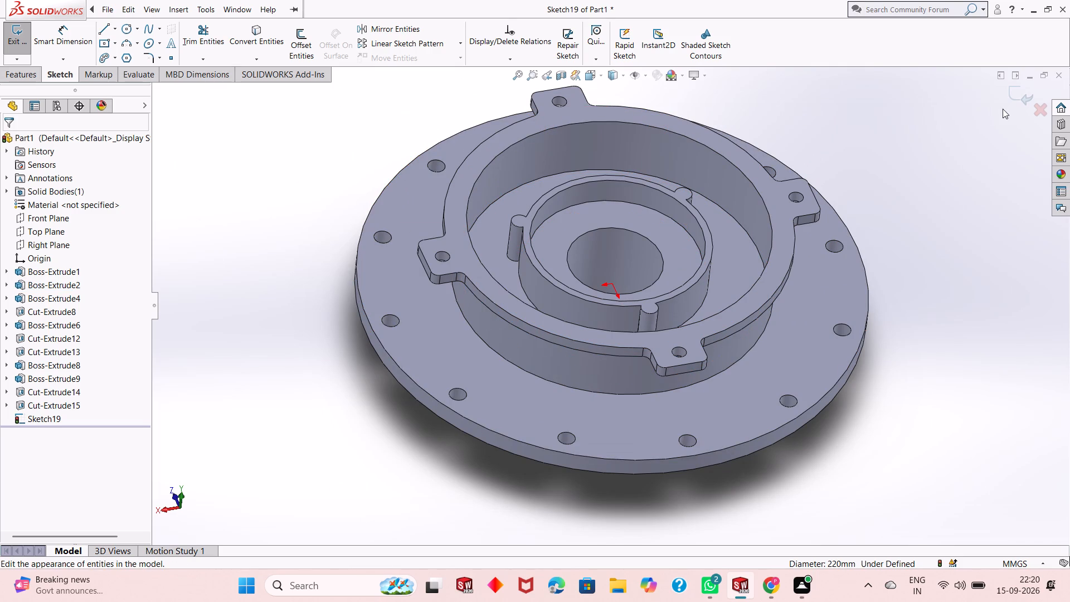
{"action": "left_click", "coordinate": [1010, 97]}
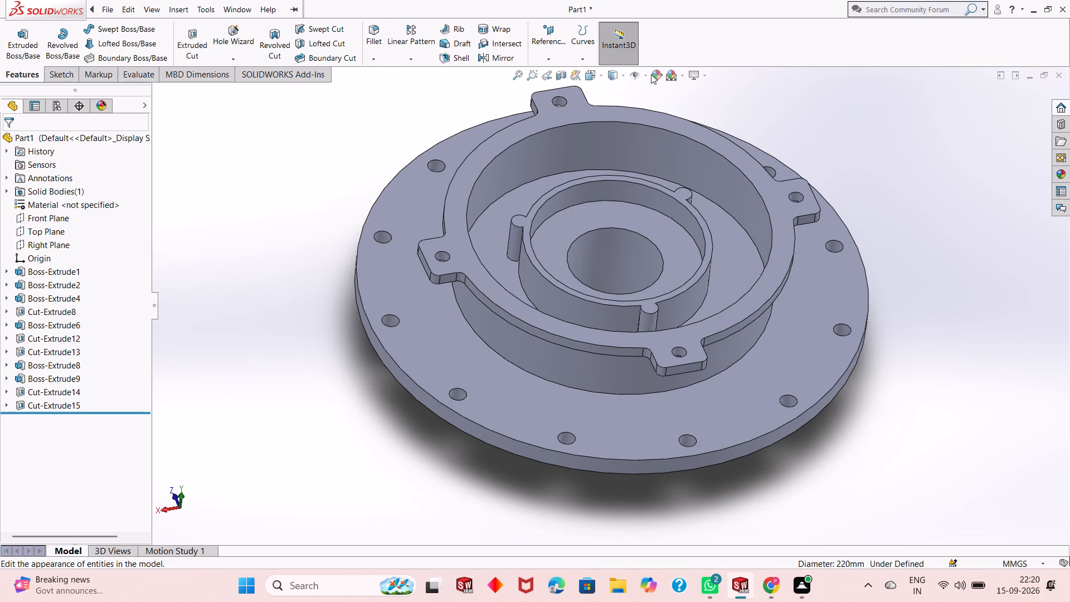
Colour the whole part dark red from the standard swatches, with a red value of 192.
{"action": "left_click", "coordinate": [654, 74]}
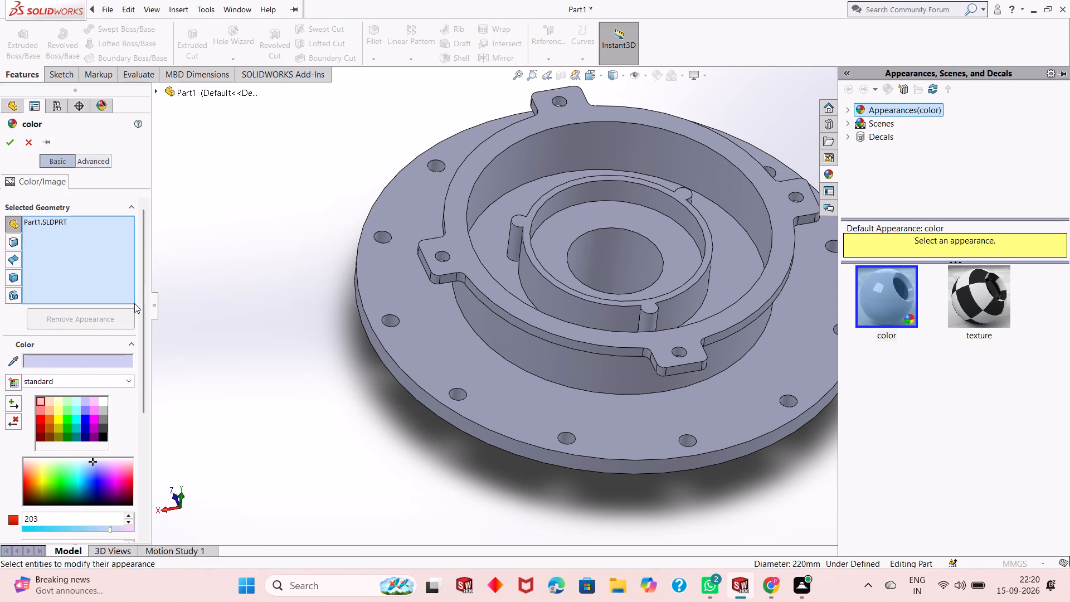
{"action": "left_click", "coordinate": [30, 484]}
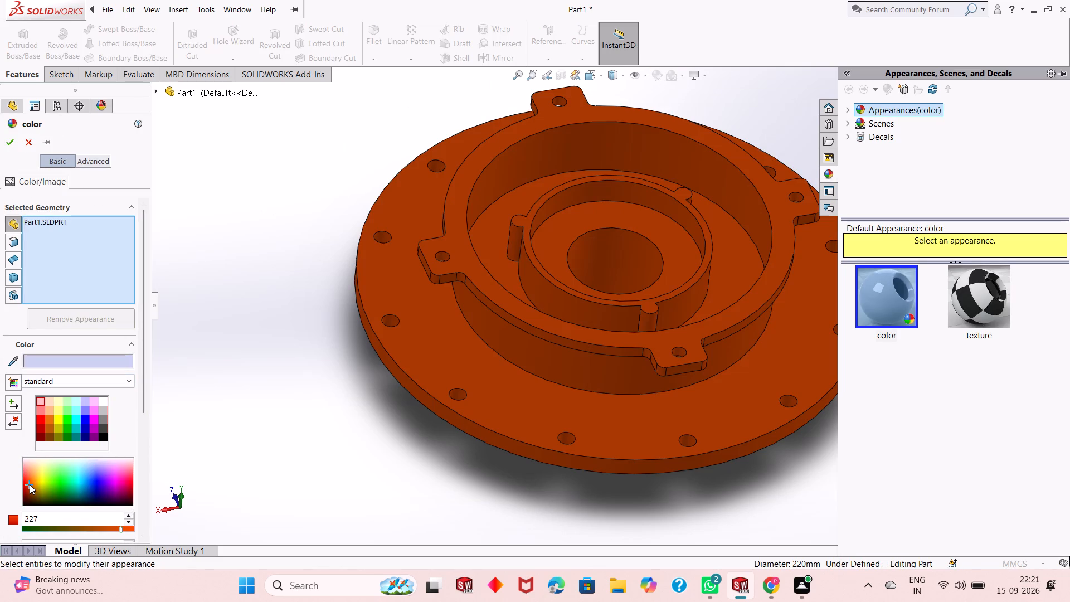
{"action": "left_click", "coordinate": [29, 473]}
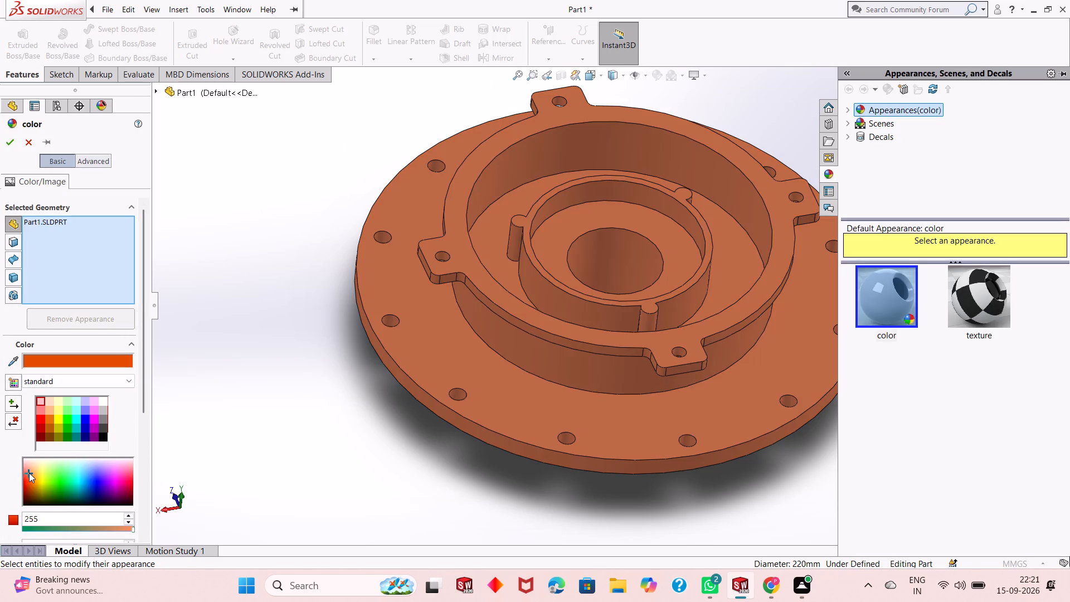
{"action": "left_click", "coordinate": [29, 487]}
{"action": "left_click", "coordinate": [30, 491]}
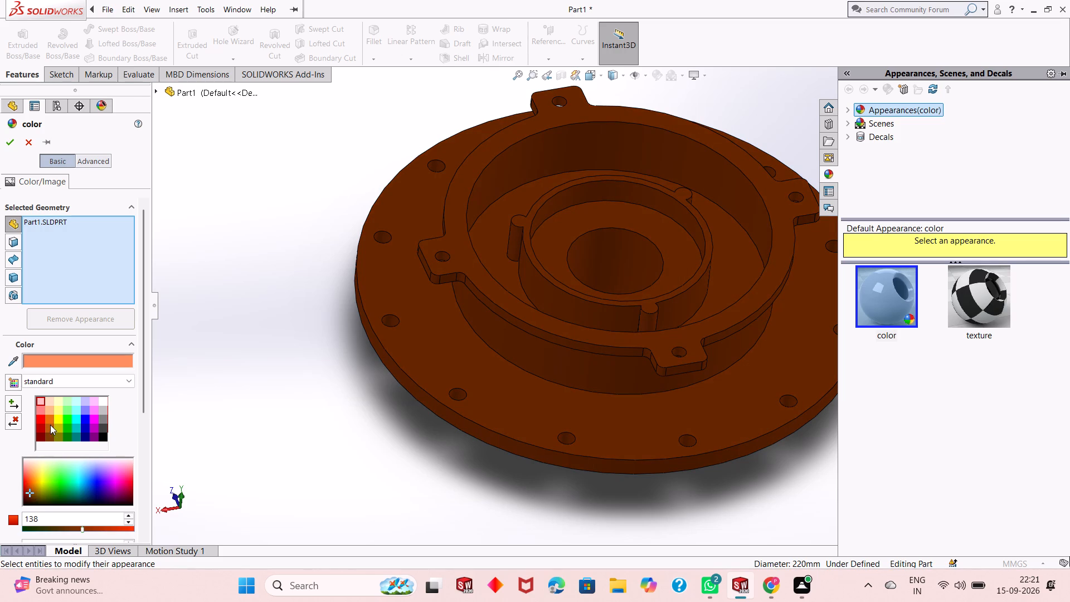
{"action": "left_click", "coordinate": [40, 424]}
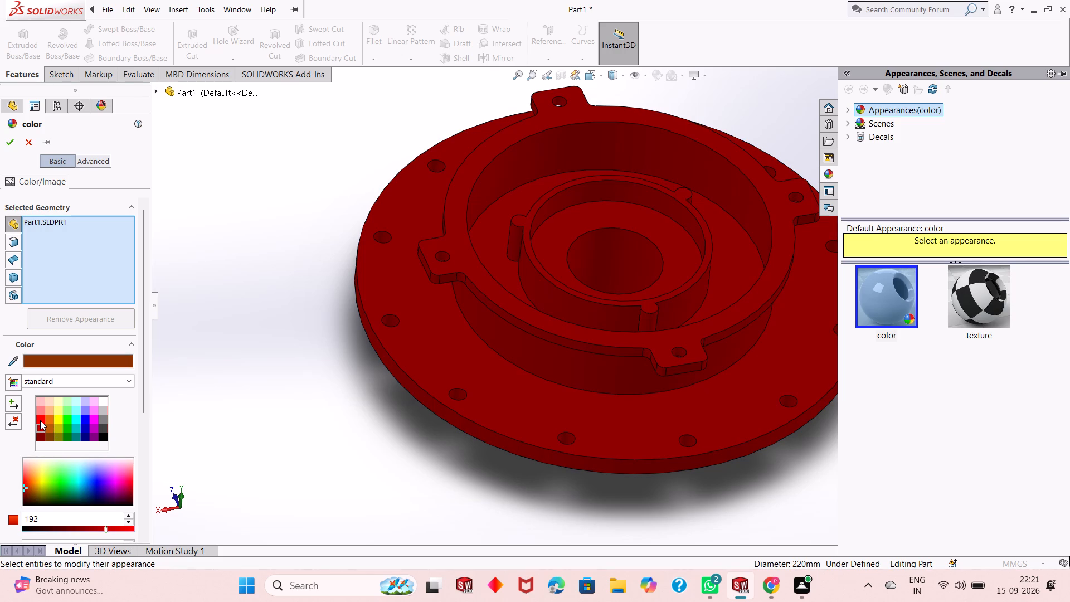
{"action": "left_click", "coordinate": [40, 420]}
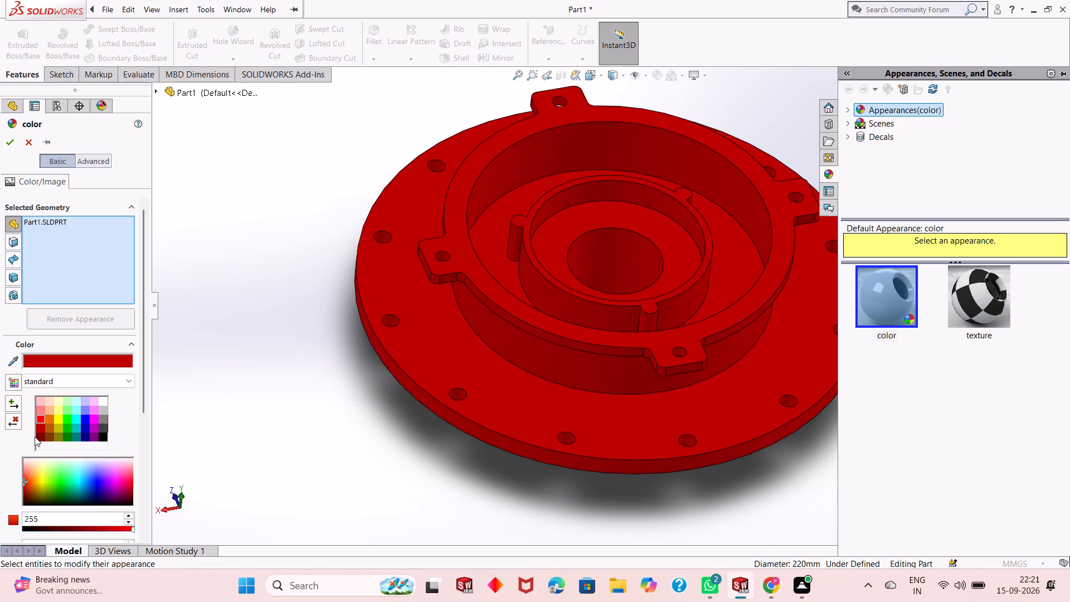
{"action": "left_click", "coordinate": [37, 436]}
{"action": "left_click", "coordinate": [40, 429]}
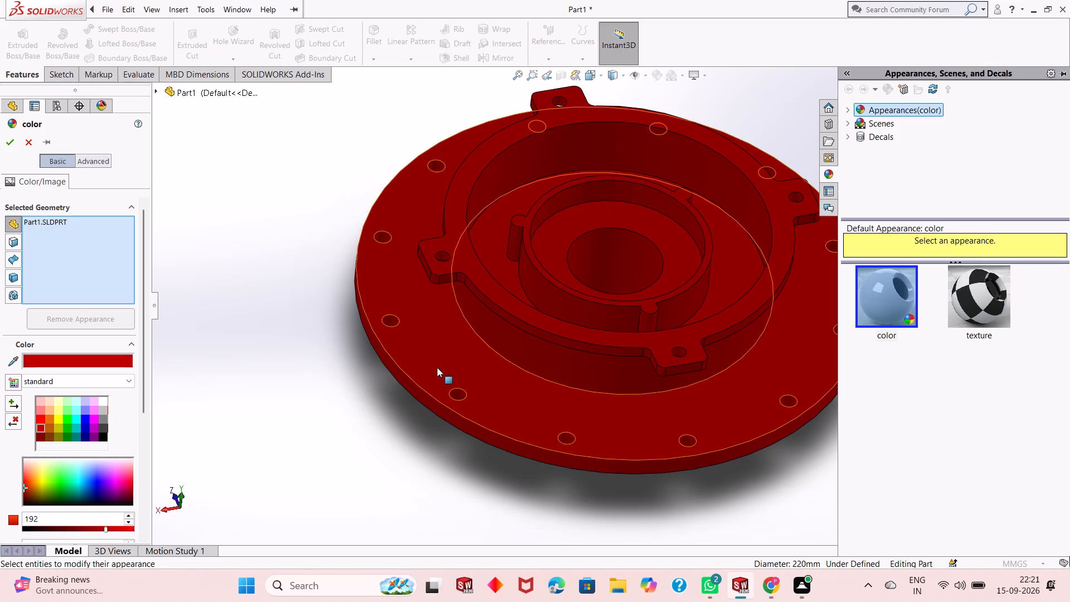
{"action": "left_click", "coordinate": [9, 143]}
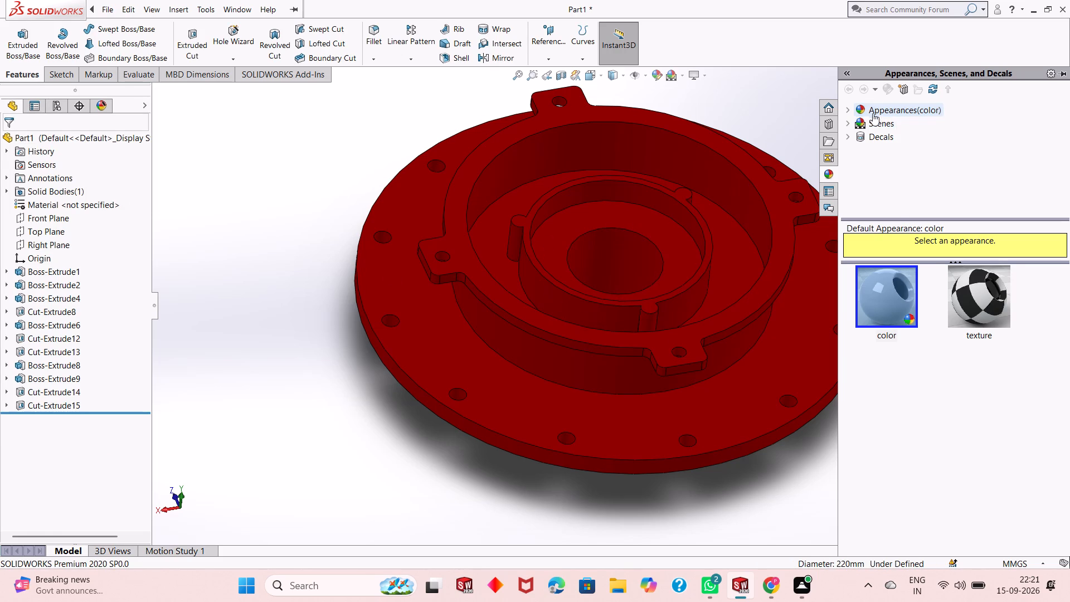
Apply the polished aluminum metal appearance to only the top face of the ring with the four drilled ears.
{"action": "left_click", "coordinate": [849, 111]}
{"action": "left_click", "coordinate": [884, 149]}
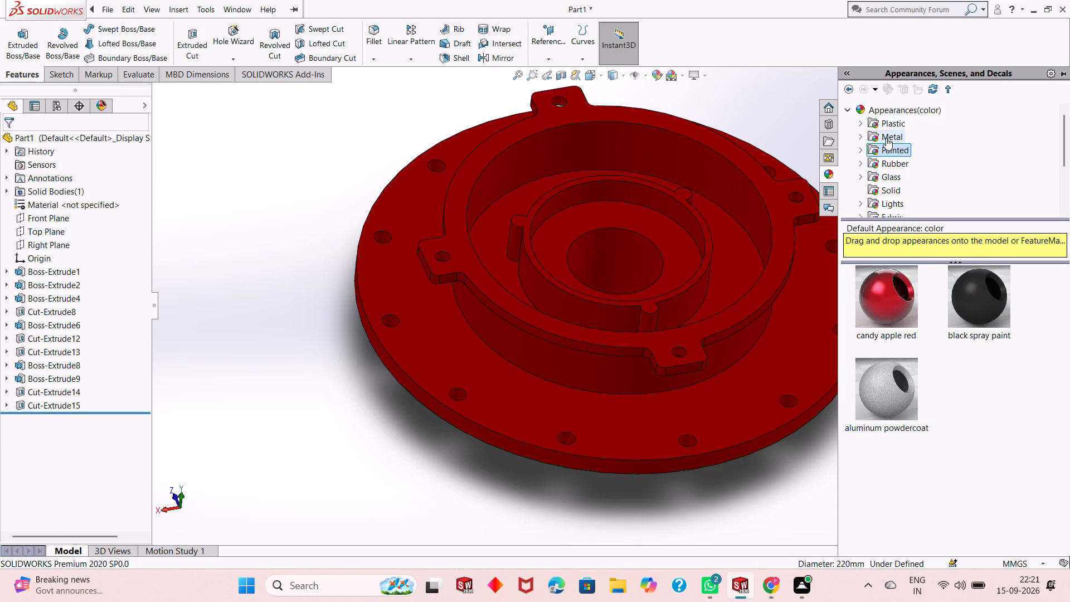
{"action": "left_click", "coordinate": [886, 138]}
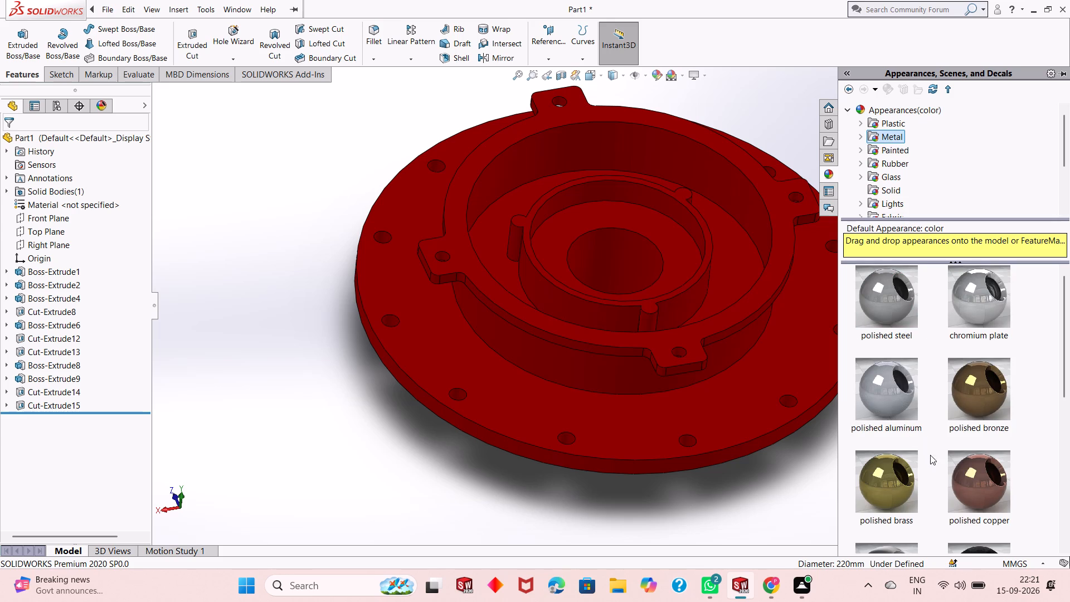
{"action": "left_click_drag", "start_coordinate": [889, 387], "coordinate": [625, 311]}
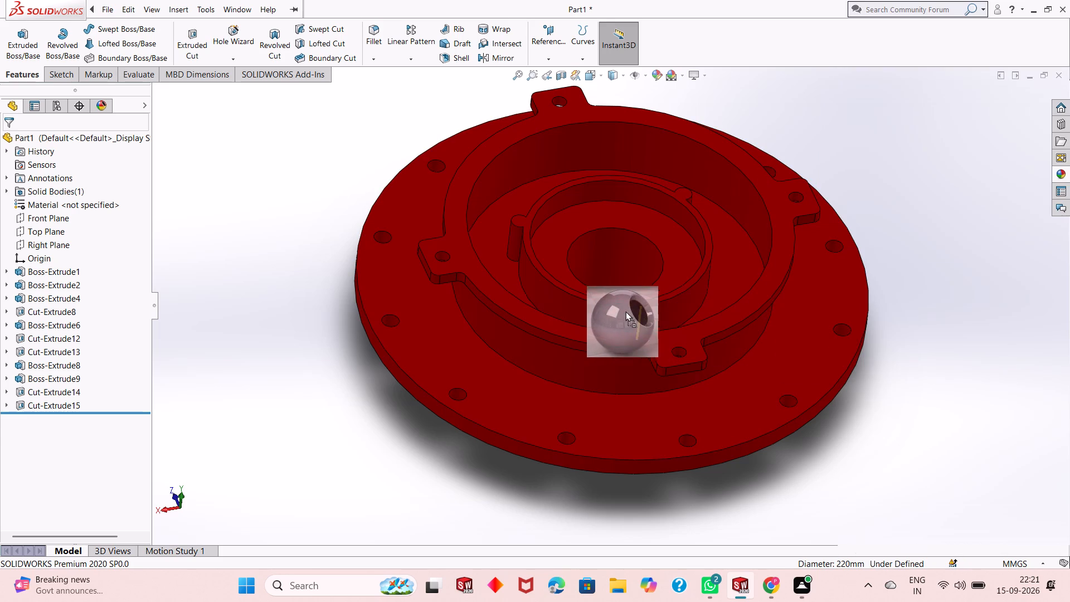
{"action": "left_click_drag", "start_coordinate": [625, 311], "coordinate": [537, 321]}
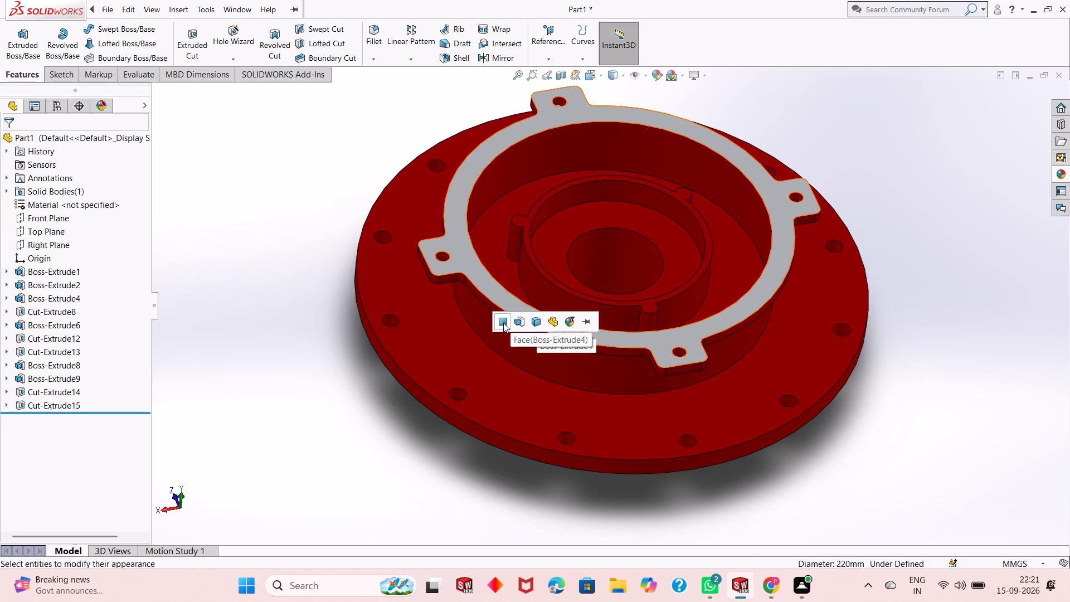
{"action": "left_click", "coordinate": [503, 323]}
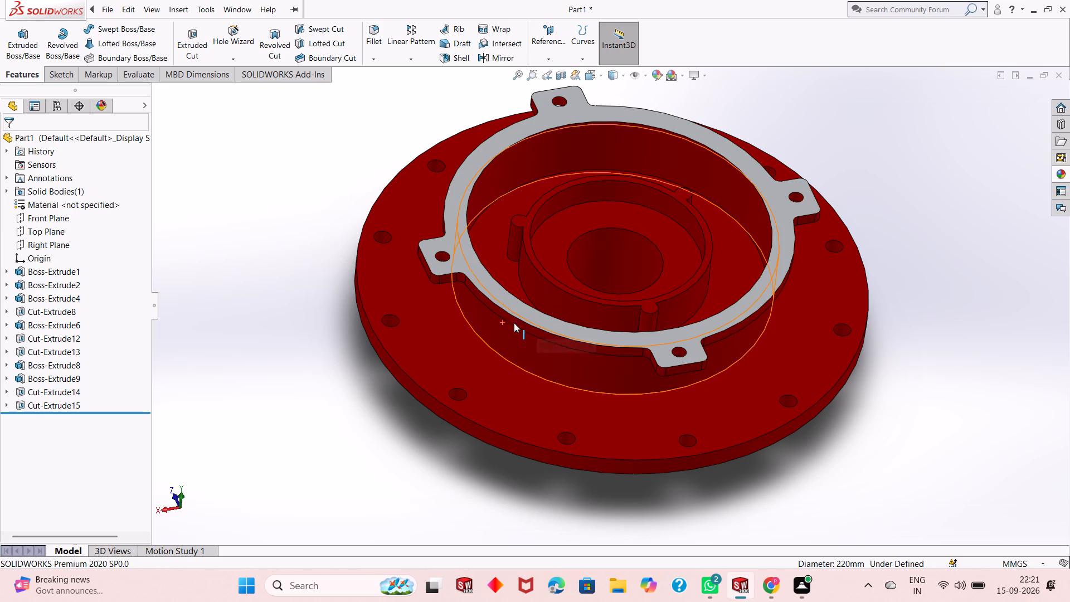
Apply polished aluminum to only the recessed floor face between the outer ring and the inner ring.
{"action": "left_click", "coordinate": [1059, 173]}
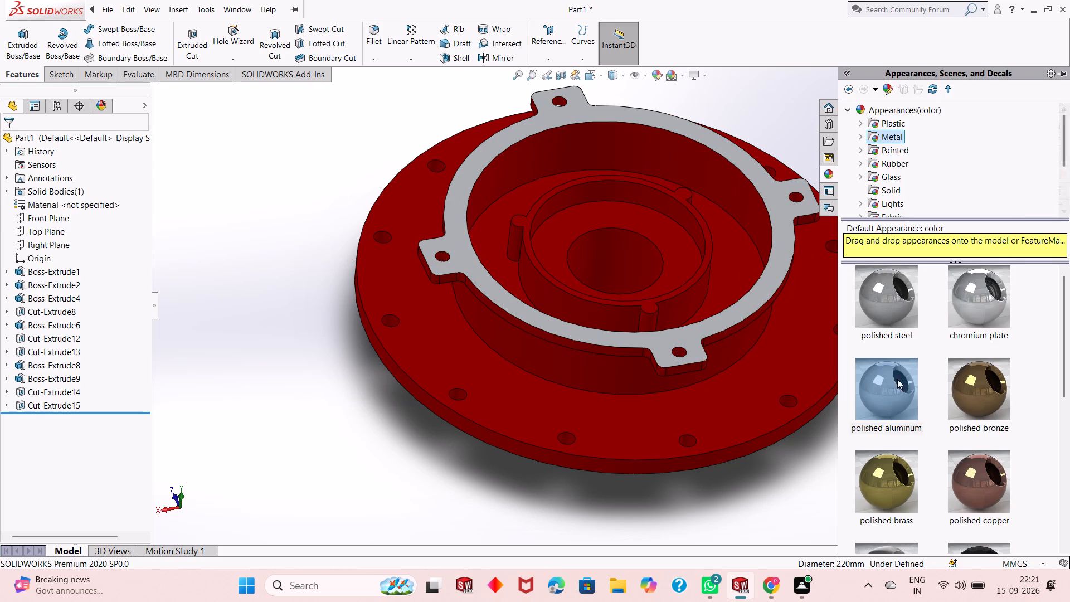
{"action": "left_click_drag", "start_coordinate": [888, 393], "coordinate": [865, 361]}
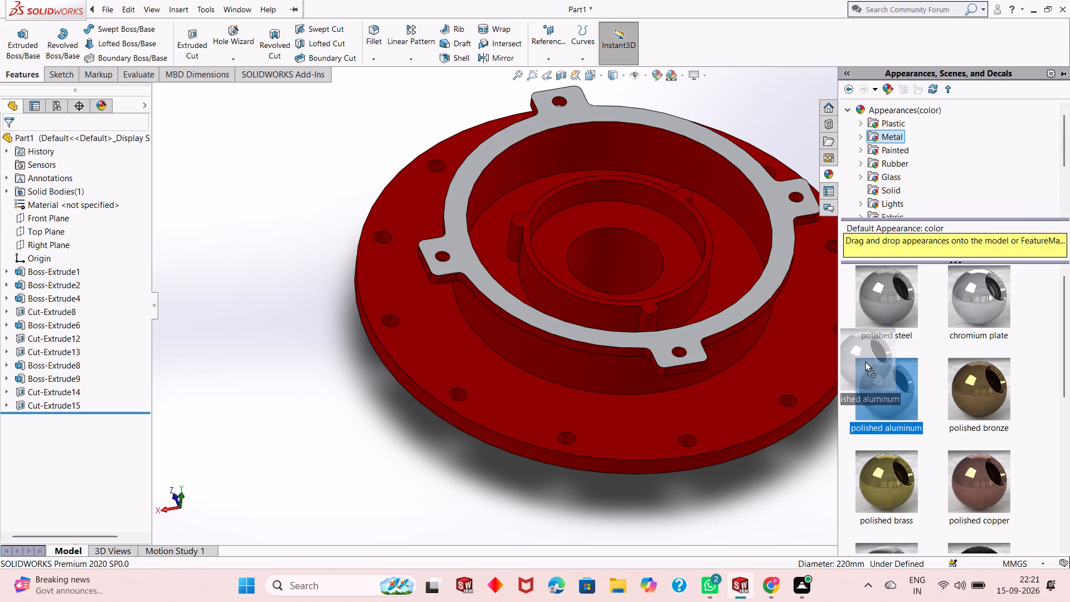
{"action": "left_click_drag", "start_coordinate": [865, 361], "coordinate": [755, 265]}
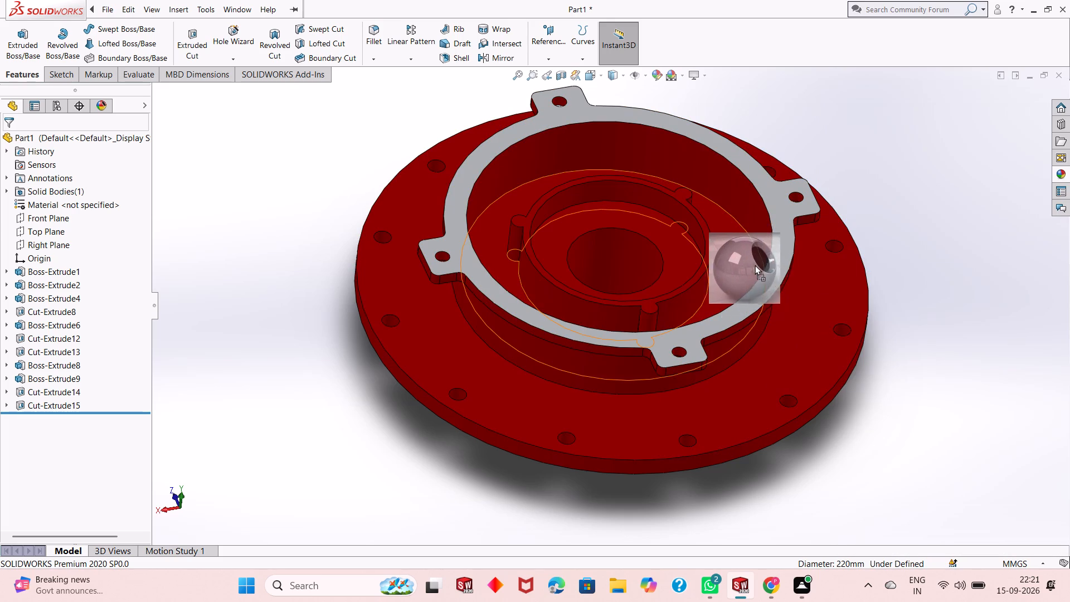
{"action": "left_click_drag", "start_coordinate": [755, 265], "coordinate": [745, 253]}
{"action": "left_click", "coordinate": [745, 253]}
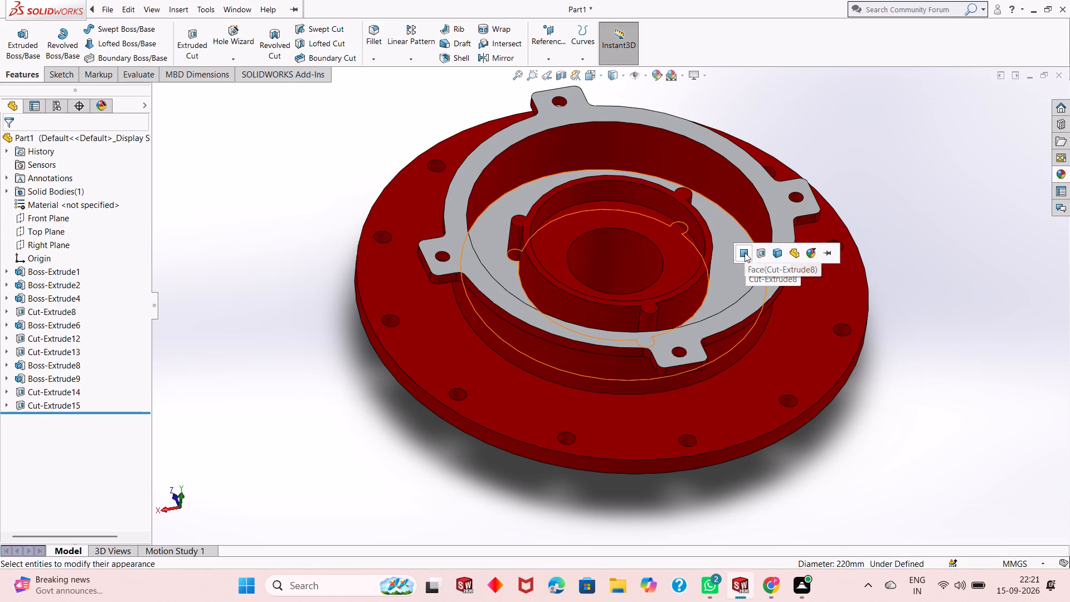
Apply polished aluminum to only the flat face inside the inner ring, surrounding the central bore.
{"action": "middle_click_drag", "start_coordinate": [657, 246], "coordinate": [675, 324]}
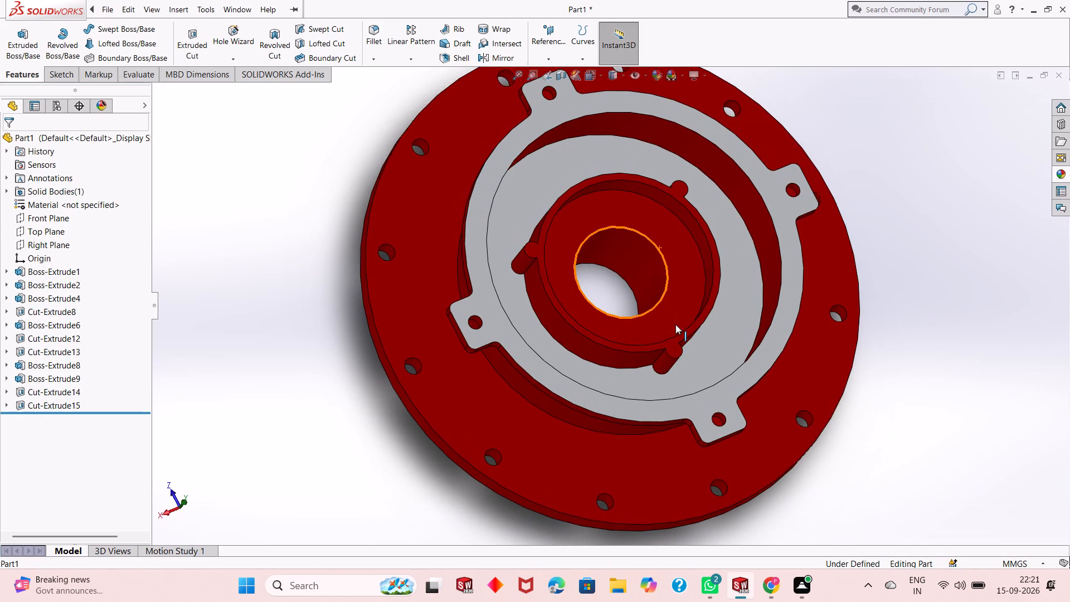
{"action": "left_click", "coordinate": [1062, 182]}
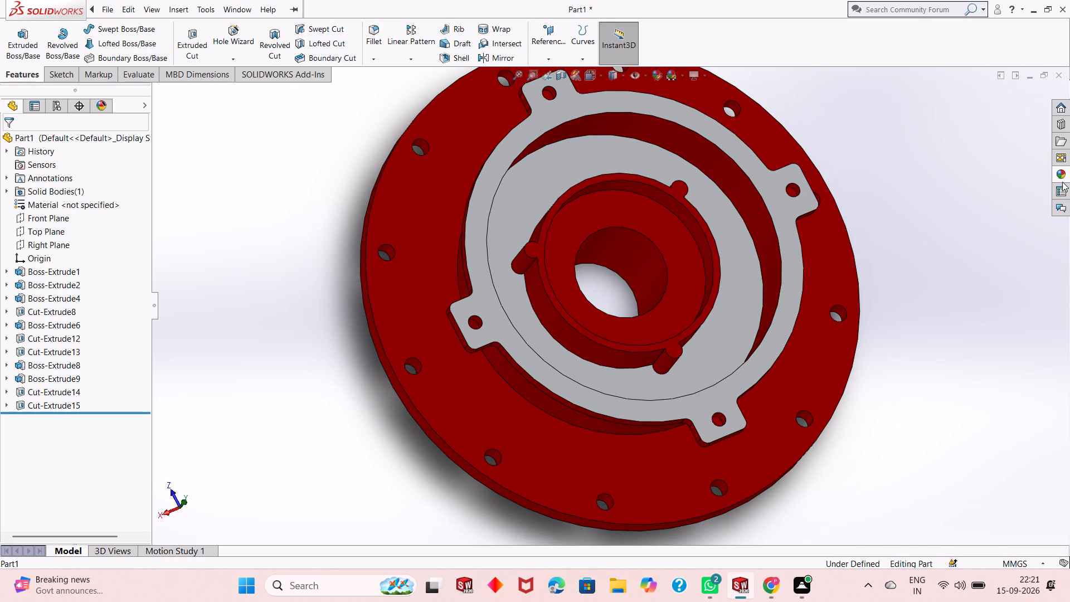
{"action": "left_click_drag", "start_coordinate": [877, 391], "coordinate": [658, 367]}
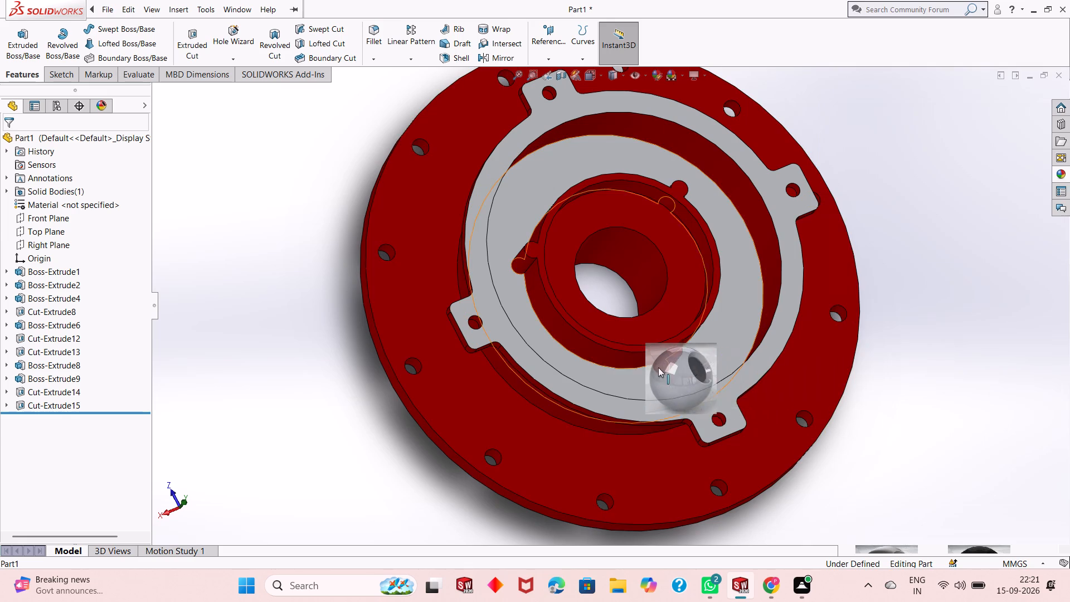
{"action": "left_click_drag", "start_coordinate": [658, 367], "coordinate": [622, 357]}
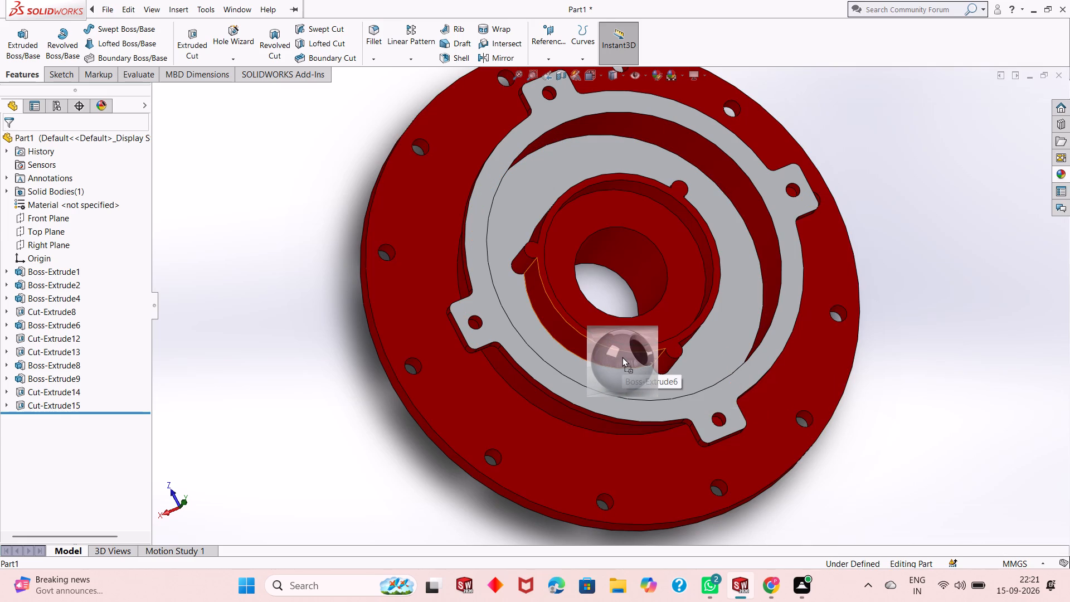
{"action": "left_click_drag", "start_coordinate": [622, 357], "coordinate": [622, 303]}
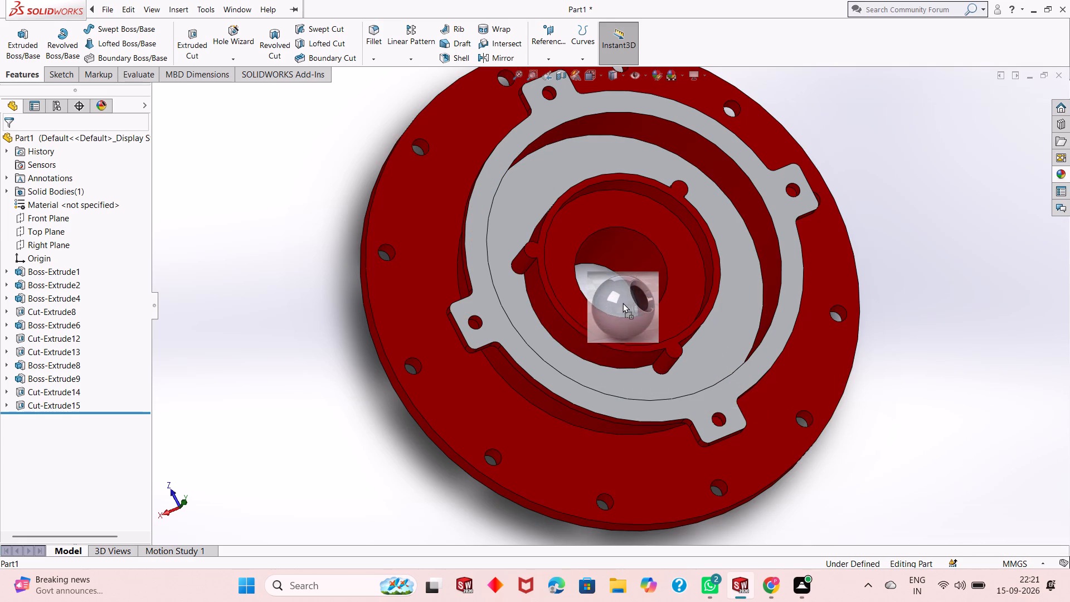
{"action": "left_click_drag", "start_coordinate": [622, 303], "coordinate": [604, 324]}
{"action": "scroll", "coordinate": [605, 316], "scroll_direction": "down", "scroll_amount": 9}
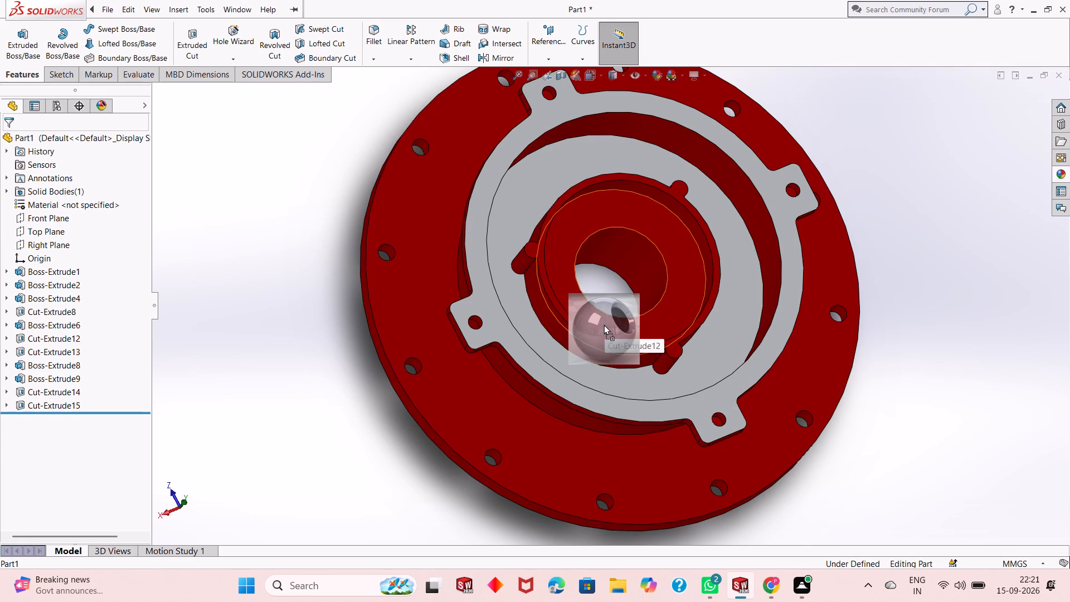
{"action": "left_click_drag", "start_coordinate": [604, 324], "coordinate": [604, 347]}
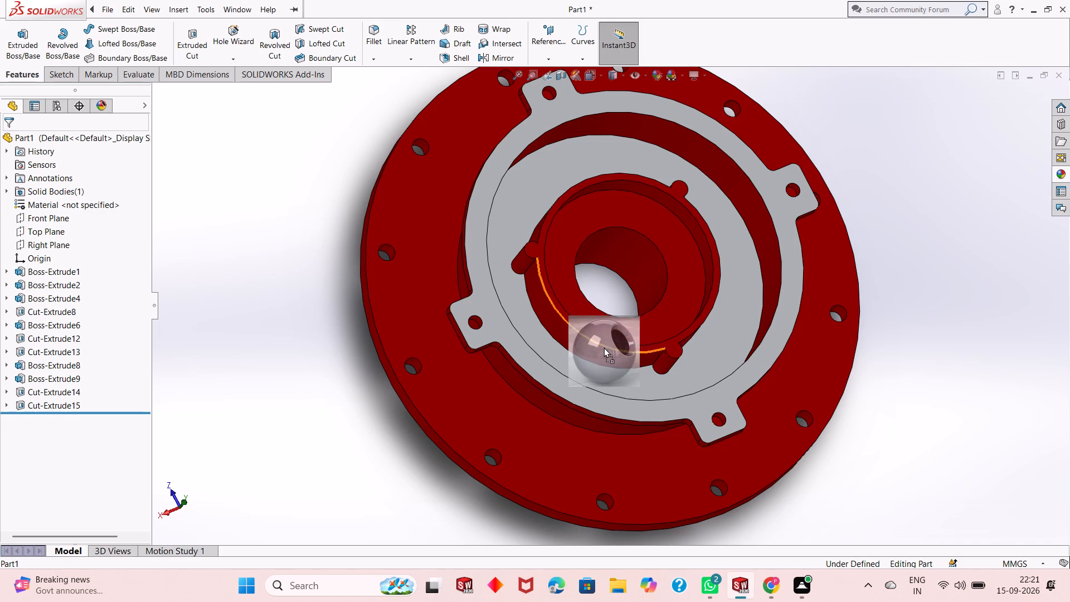
{"action": "left_click_drag", "start_coordinate": [604, 347], "coordinate": [624, 343]}
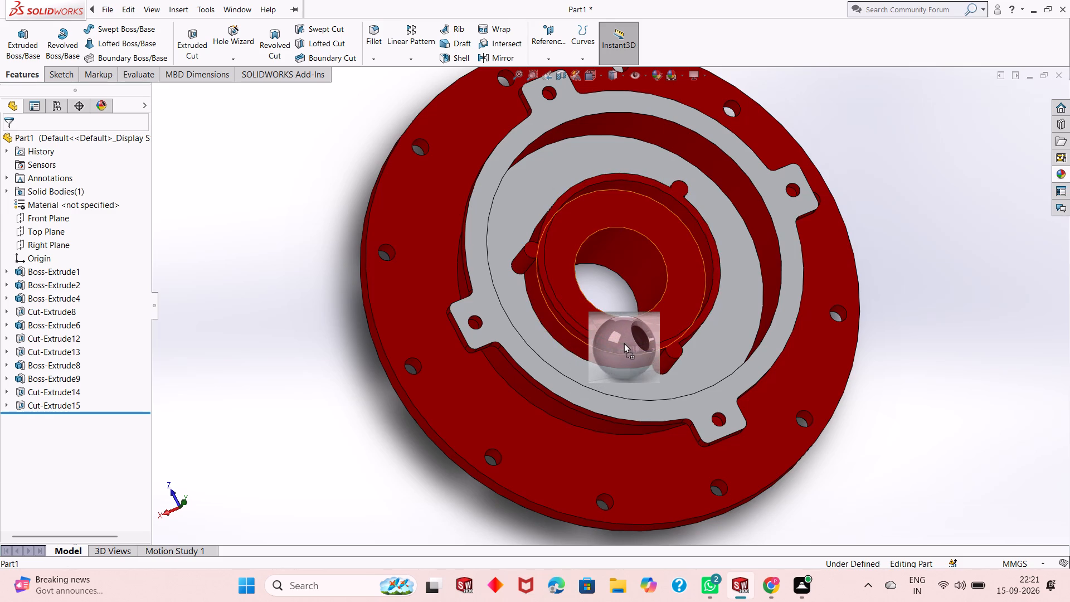
{"action": "left_click_drag", "start_coordinate": [624, 343], "coordinate": [703, 283]}
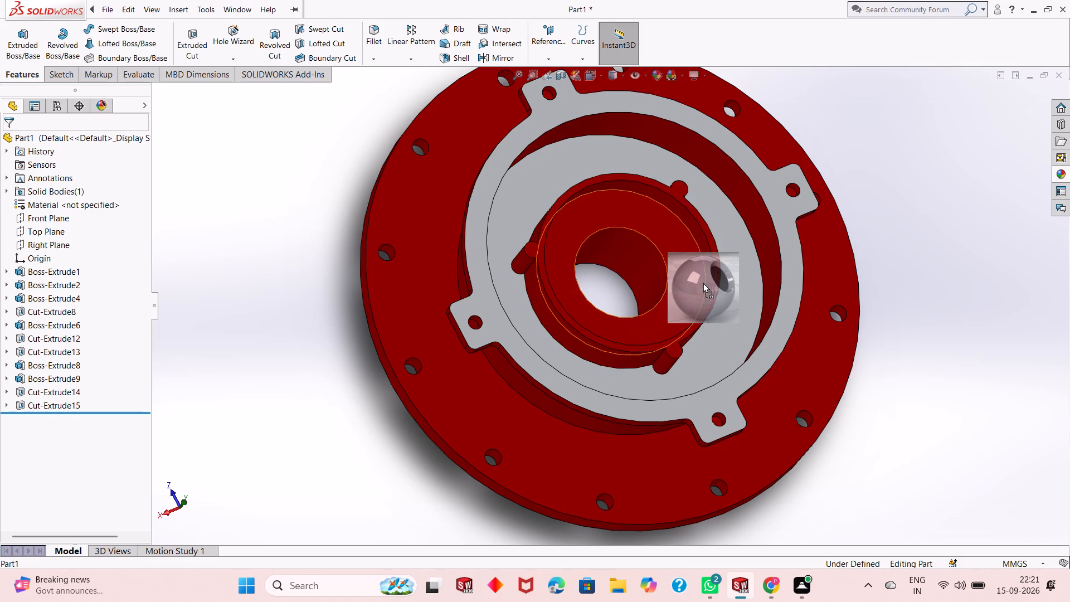
{"action": "left_click_drag", "start_coordinate": [703, 283], "coordinate": [678, 251]}
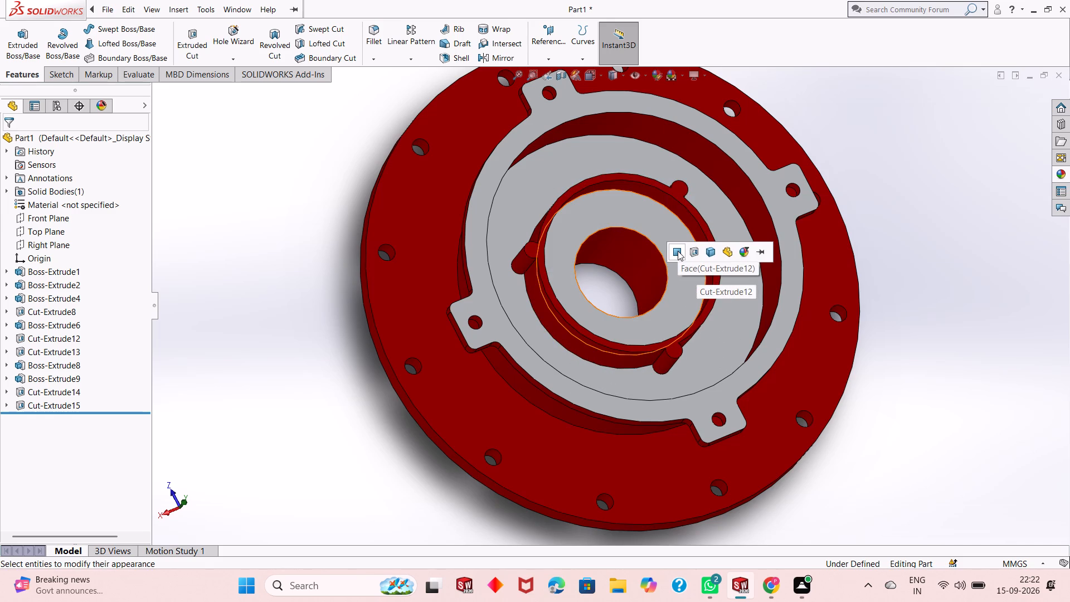
{"action": "left_click", "coordinate": [677, 250]}
Apply polished aluminum to only the top rim face of the inner ring with its three small round lobes.
{"action": "scroll", "coordinate": [661, 260], "scroll_direction": "down", "scroll_amount": 4}
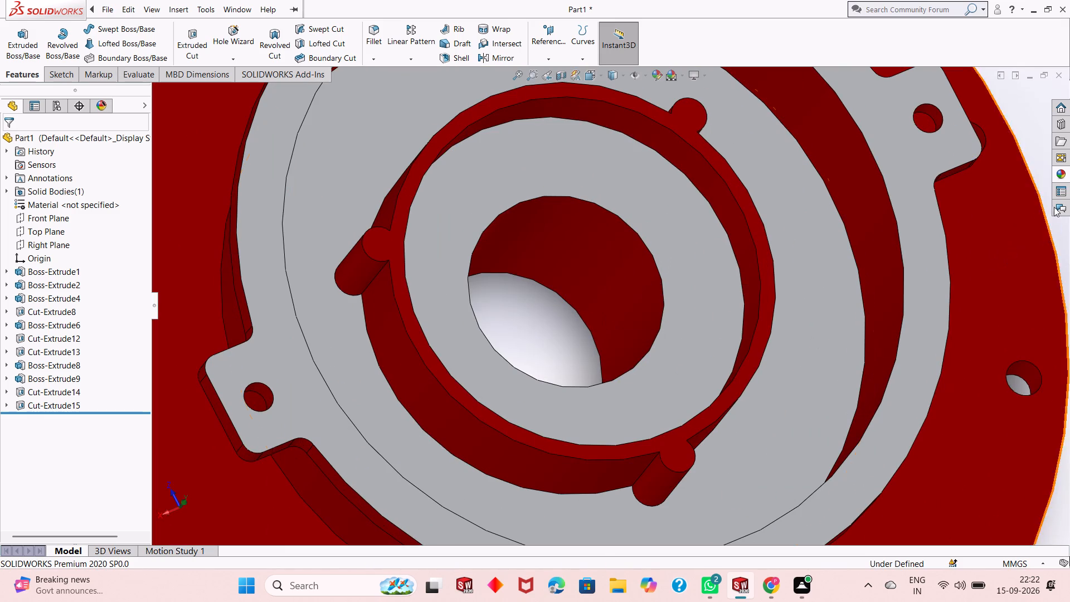
{"action": "left_click", "coordinate": [1062, 178]}
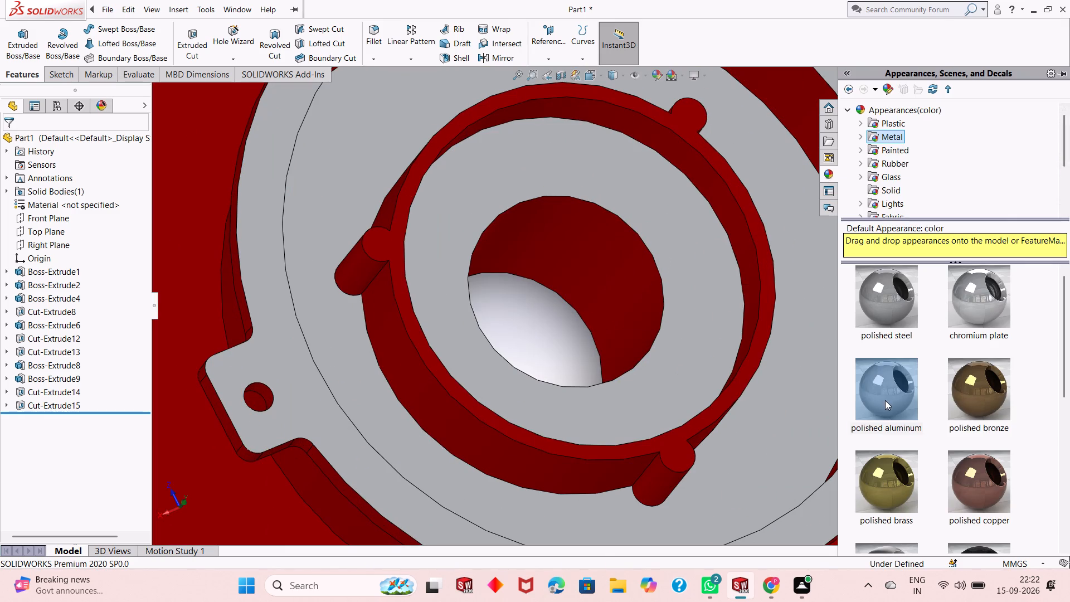
{"action": "left_click_drag", "start_coordinate": [885, 400], "coordinate": [472, 401]}
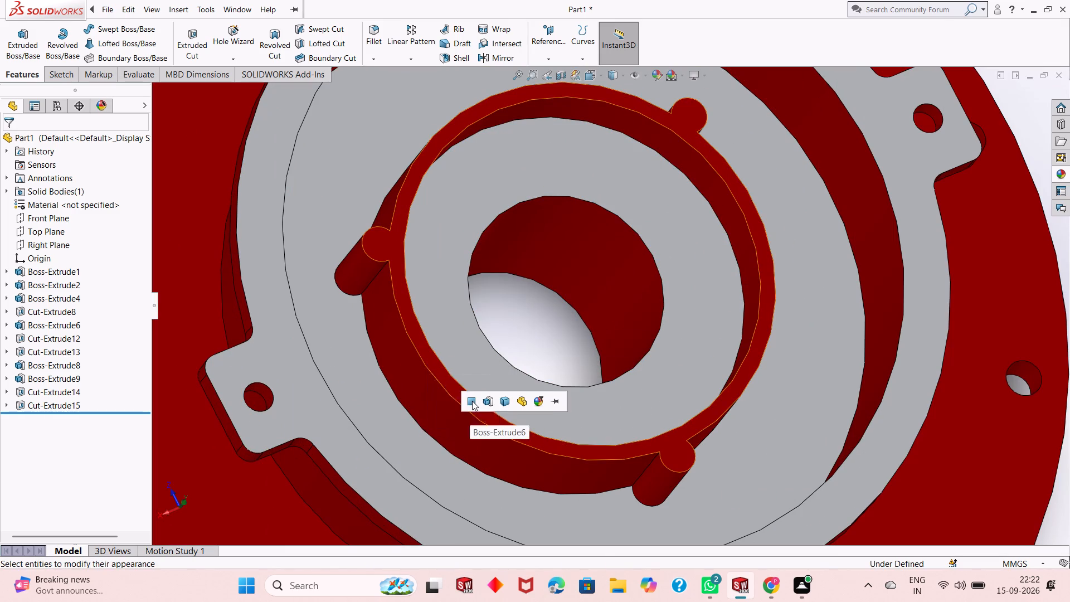
{"action": "left_click", "coordinate": [472, 401]}
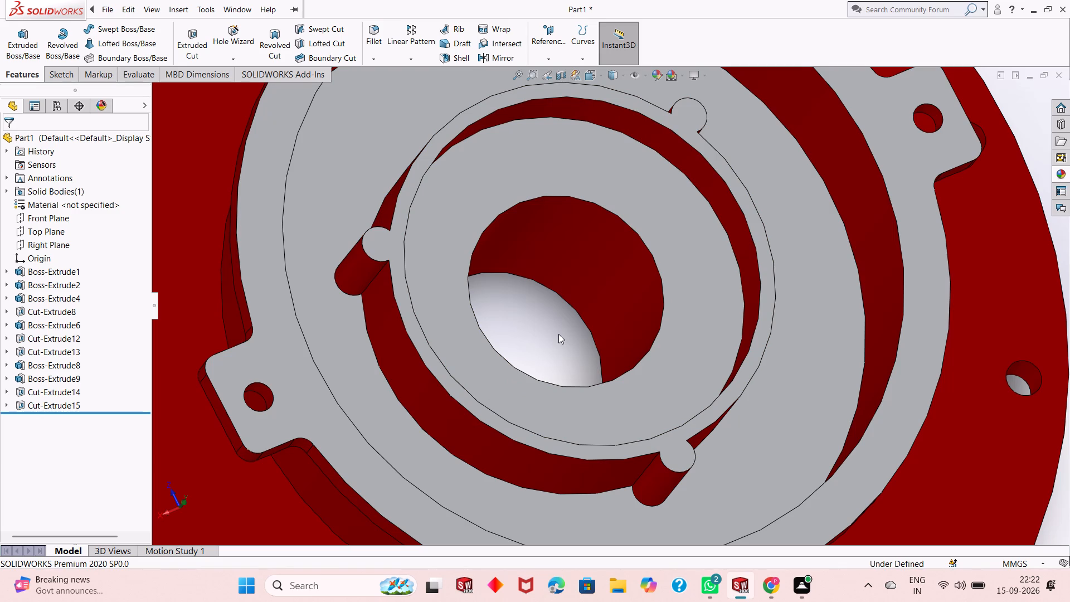
Apply polished aluminum to only the cylindrical wall of the central bore.
{"action": "middle_click_drag", "start_coordinate": [552, 339], "coordinate": [539, 347]}
{"action": "left_click", "coordinate": [1059, 171]}
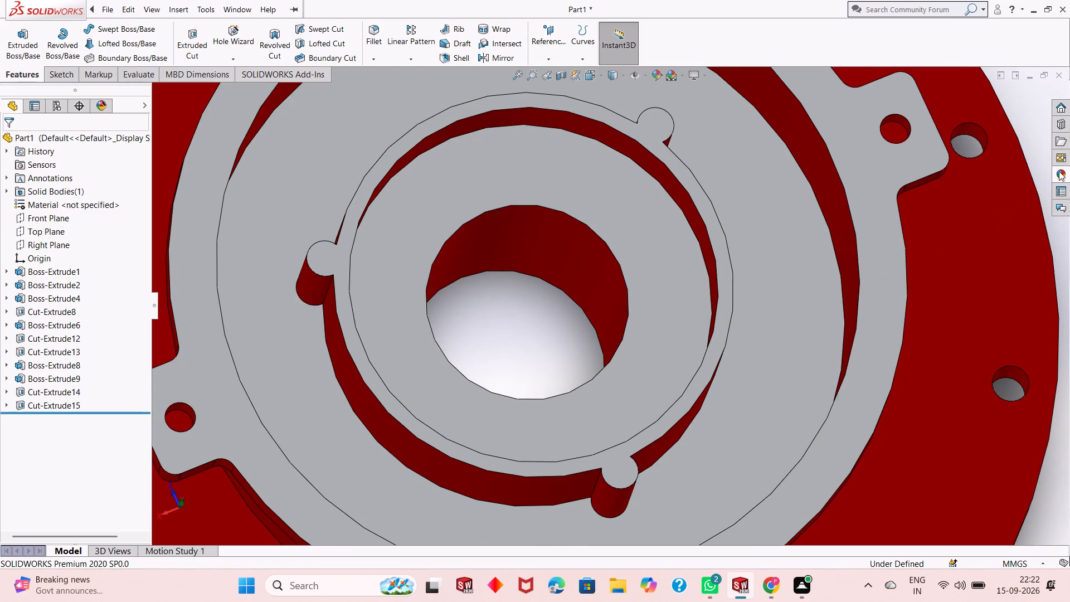
{"action": "left_click_drag", "start_coordinate": [902, 396], "coordinate": [752, 323]}
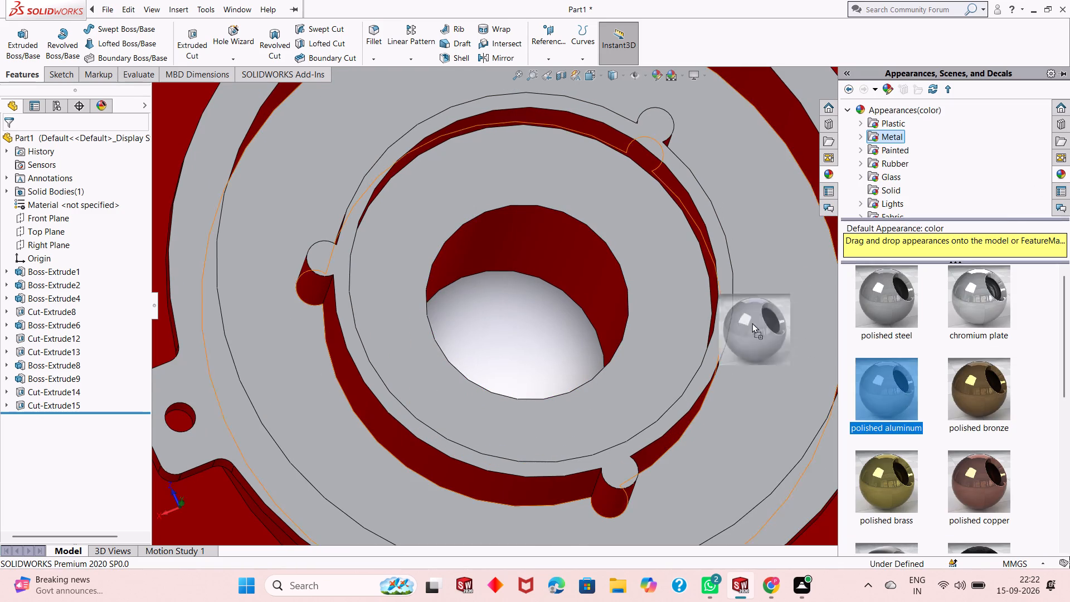
{"action": "left_click_drag", "start_coordinate": [752, 323], "coordinate": [567, 263]}
{"action": "left_click", "coordinate": [567, 263]}
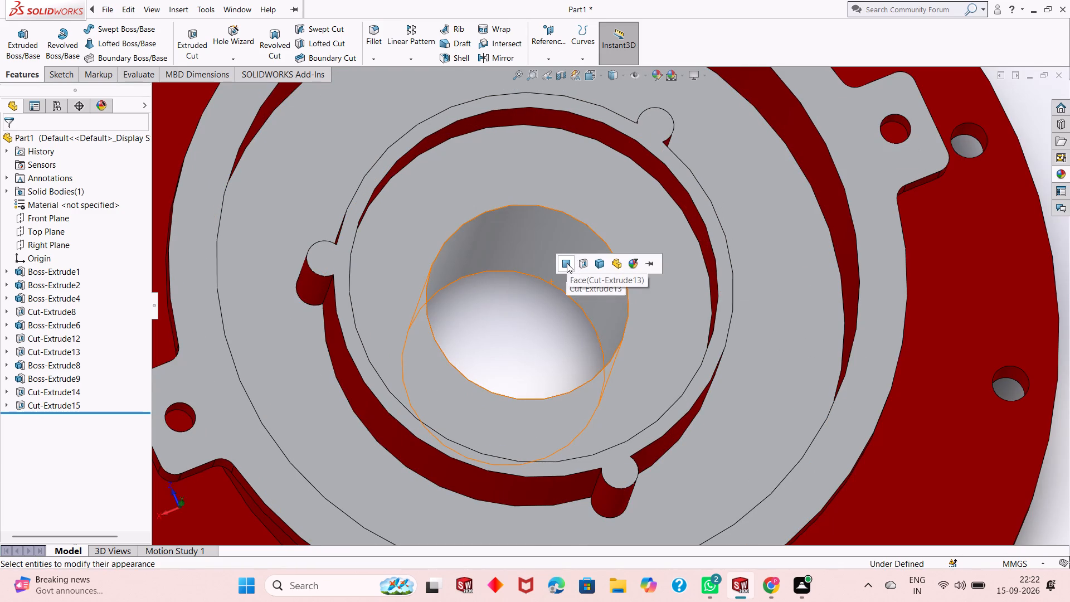
Apply polished aluminum to only the inside wall face of the inner ring.
{"action": "left_click", "coordinate": [1063, 177]}
{"action": "left_click_drag", "start_coordinate": [886, 390], "coordinate": [723, 198]}
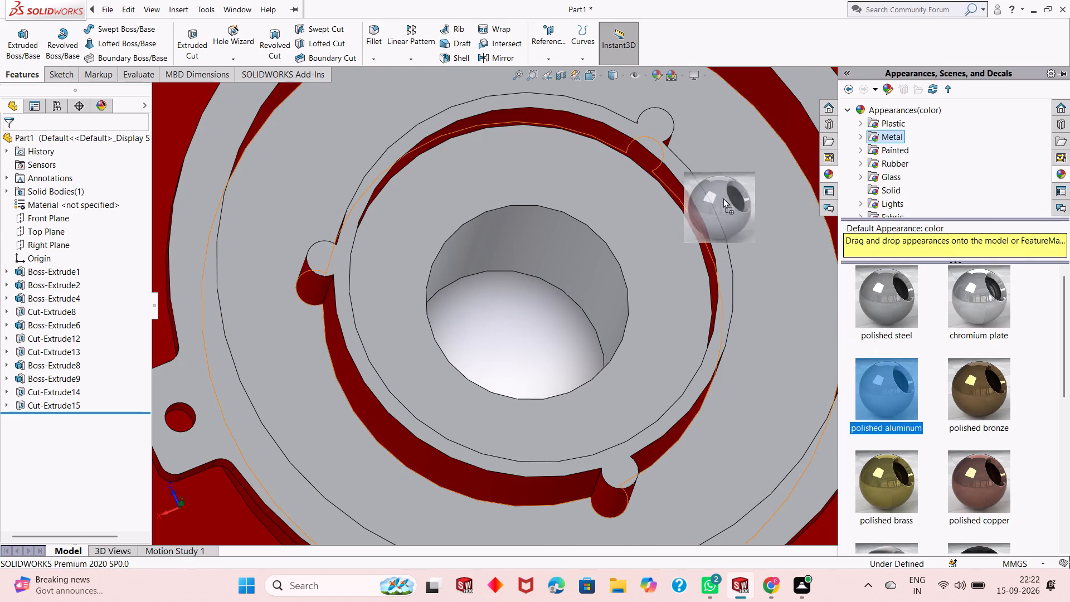
{"action": "left_click_drag", "start_coordinate": [723, 198], "coordinate": [605, 134]}
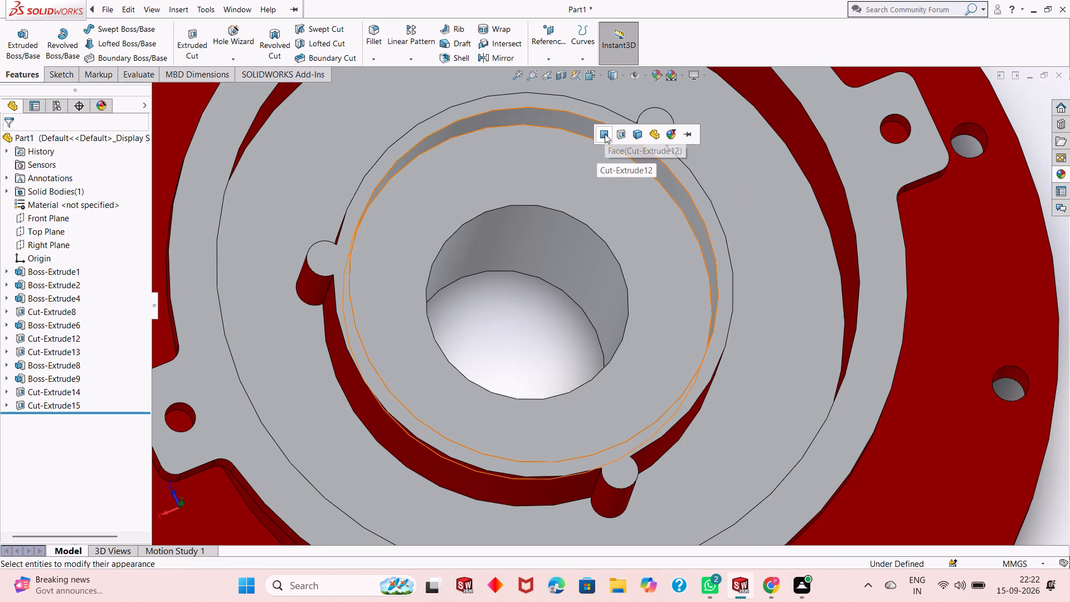
{"action": "left_click", "coordinate": [605, 134]}
Apply polished aluminum to only the inside wall face of the outer eared ring.
{"action": "scroll", "coordinate": [606, 213], "scroll_direction": "up", "scroll_amount": 1}
{"action": "middle_click_drag", "start_coordinate": [606, 216], "coordinate": [630, 113]}
{"action": "scroll", "coordinate": [607, 212], "scroll_direction": "up", "scroll_amount": 1}
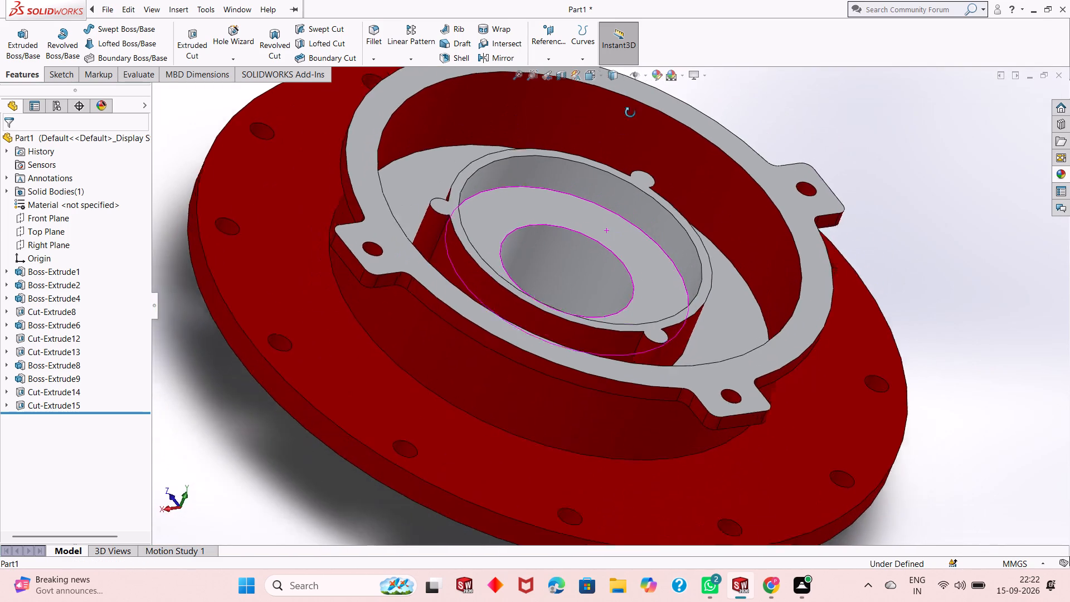
{"action": "middle_click_drag", "start_coordinate": [630, 113], "coordinate": [592, 229]}
{"action": "scroll", "coordinate": [592, 229], "scroll_direction": "up", "scroll_amount": 5}
{"action": "scroll", "coordinate": [728, 285], "scroll_direction": "down", "scroll_amount": 2}
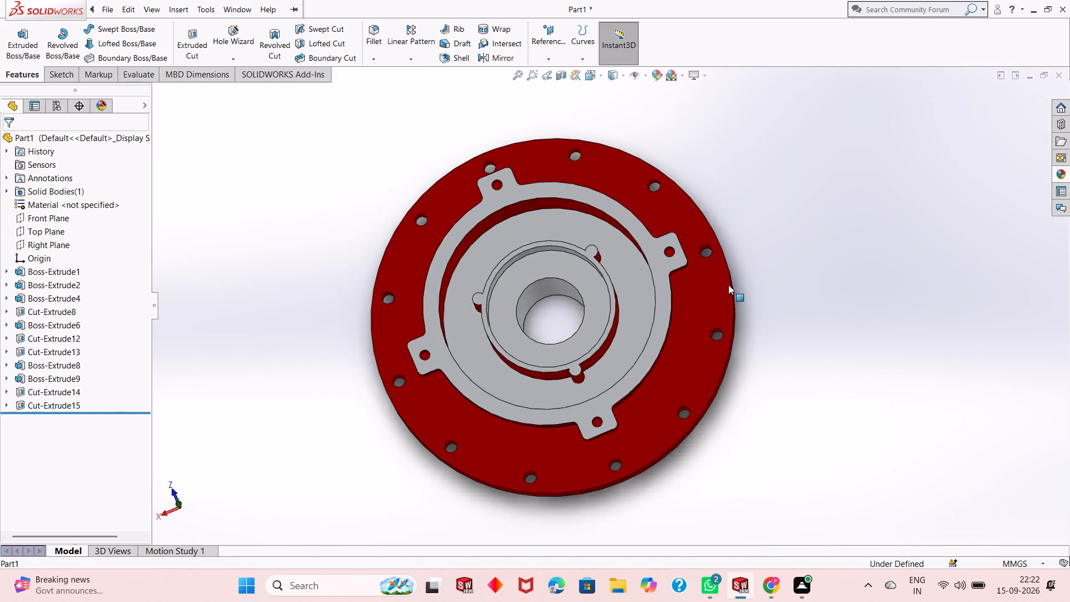
{"action": "scroll", "coordinate": [728, 285], "scroll_direction": "down", "scroll_amount": 1}
{"action": "scroll", "coordinate": [728, 285], "scroll_direction": "up", "scroll_amount": 1}
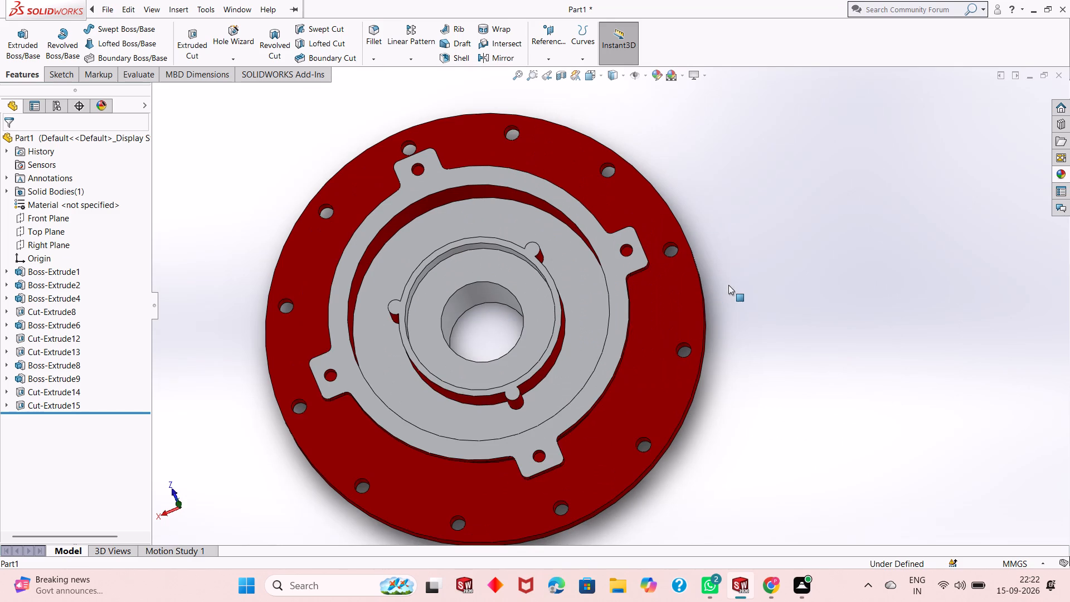
{"action": "middle_click_drag", "start_coordinate": [608, 270], "coordinate": [649, 260]}
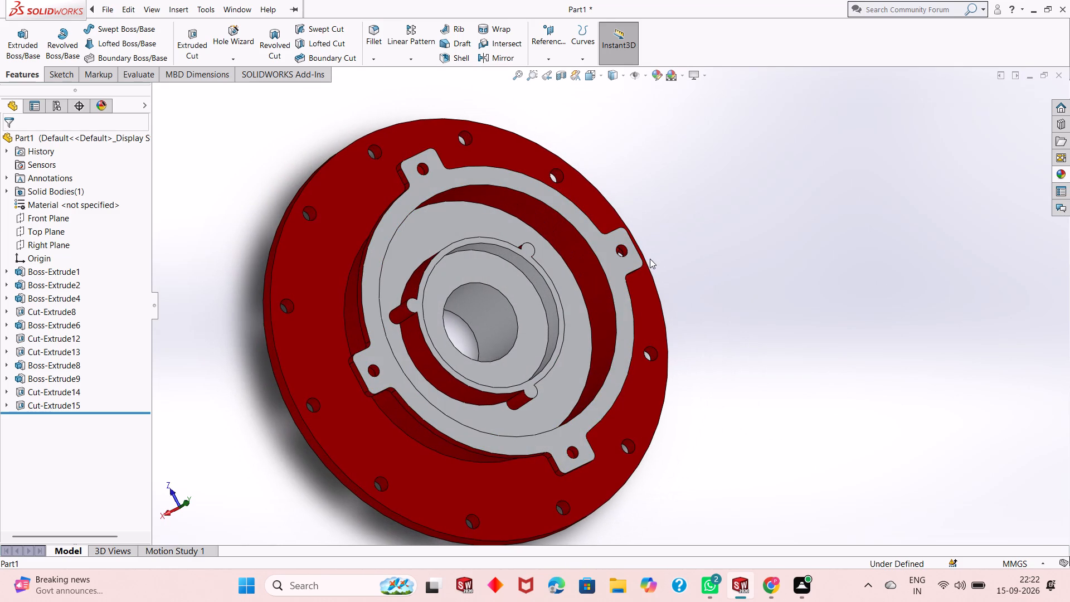
{"action": "left_click", "coordinate": [1067, 176]}
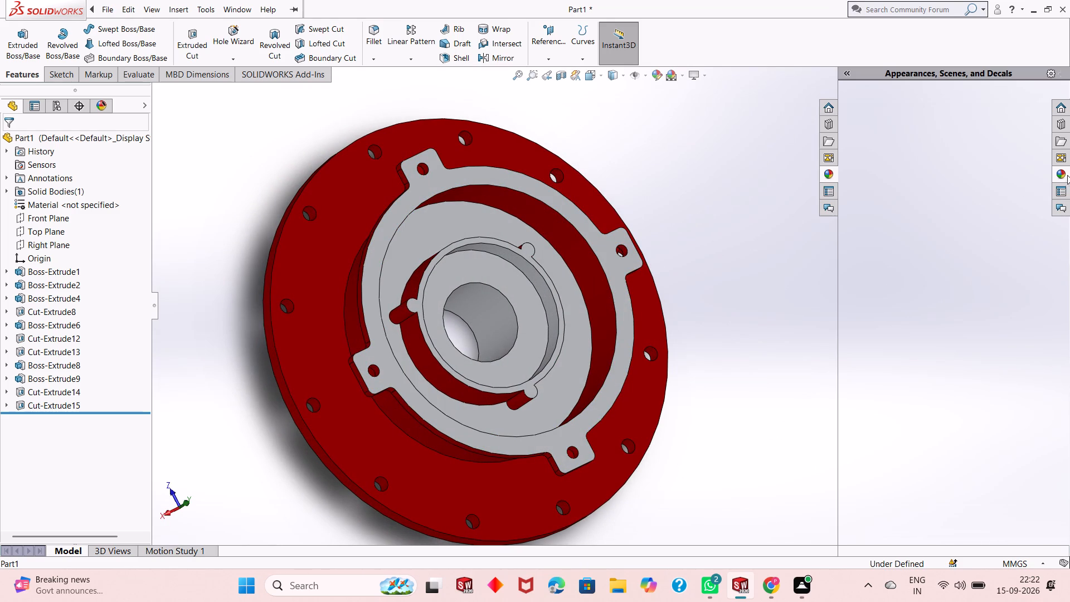
{"action": "left_click_drag", "start_coordinate": [889, 387], "coordinate": [607, 296]}
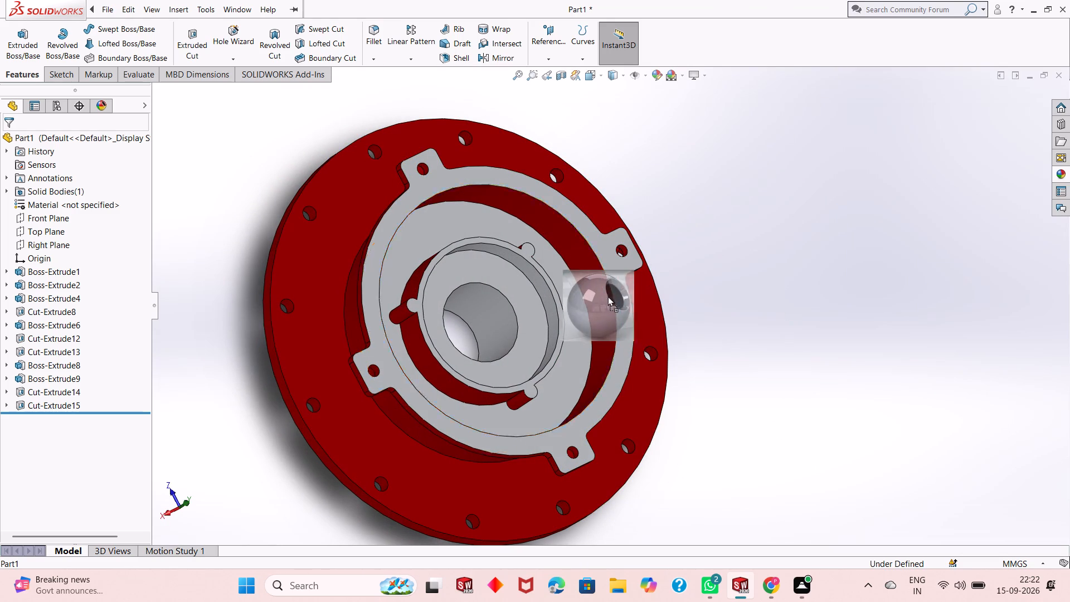
{"action": "left_click_drag", "start_coordinate": [607, 296], "coordinate": [578, 259]}
{"action": "left_click", "coordinate": [578, 258]}
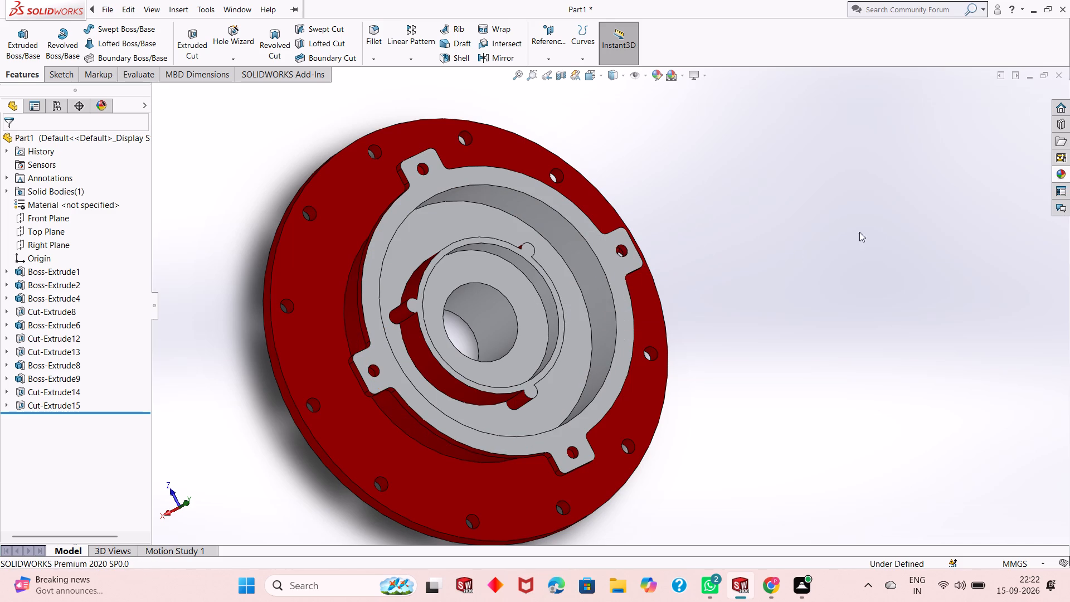
Apply polished aluminum to the entire Boss-Extrude6 feature, covering the inner ring's outer wall and its three lobes.
{"action": "left_click", "coordinate": [1055, 177]}
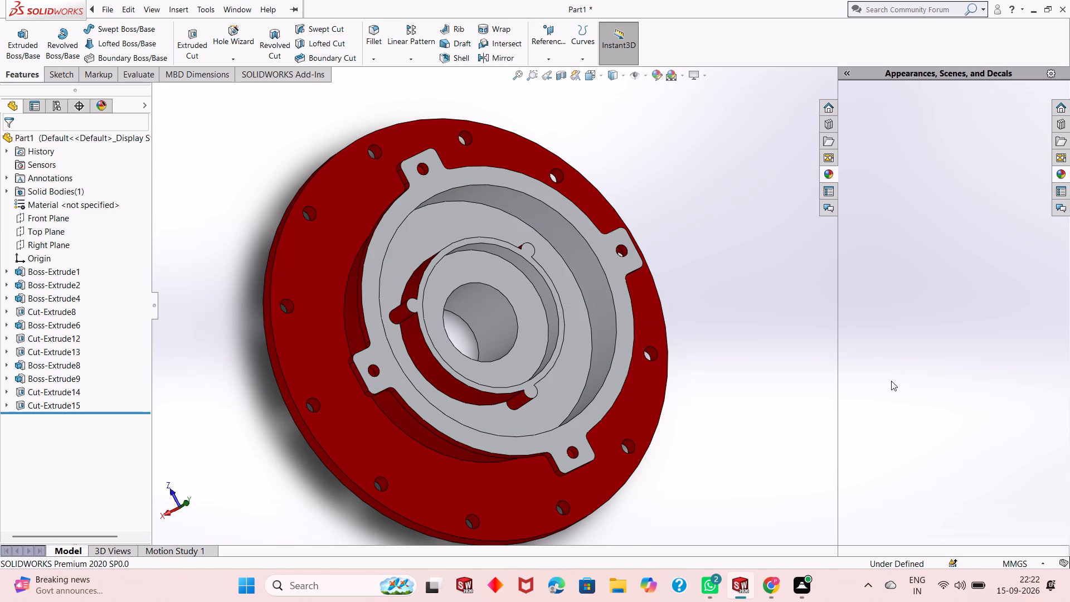
{"action": "left_click_drag", "start_coordinate": [891, 382], "coordinate": [418, 349]}
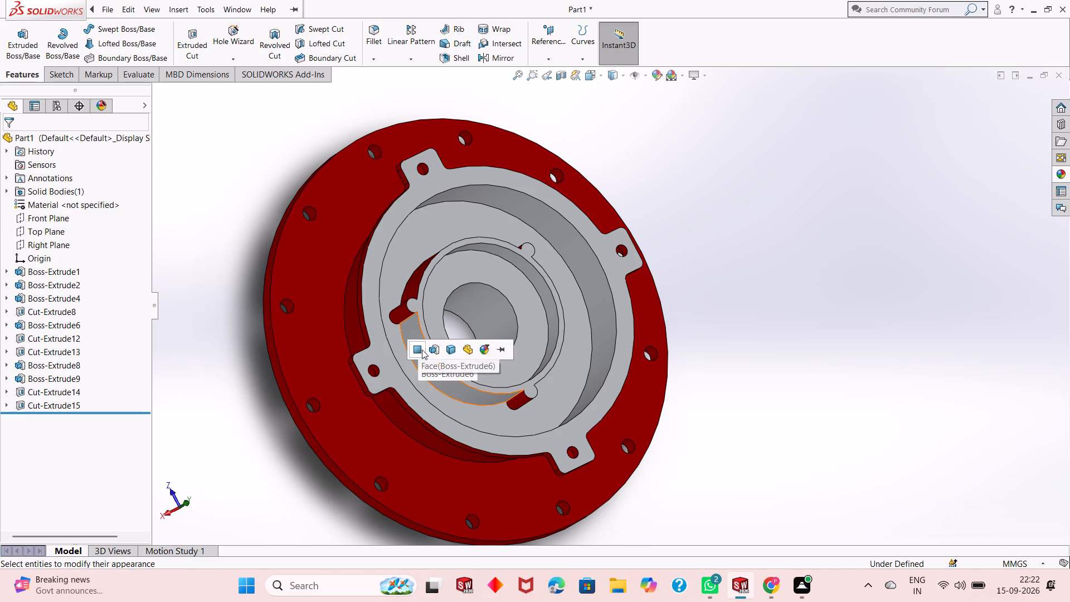
{"action": "left_click", "coordinate": [434, 350]}
Apply polished aluminum to the entire Cut-Extrude15 feature, the ring of bolt holes in the outer flange.
{"action": "scroll", "coordinate": [551, 328], "scroll_direction": "up", "scroll_amount": 1}
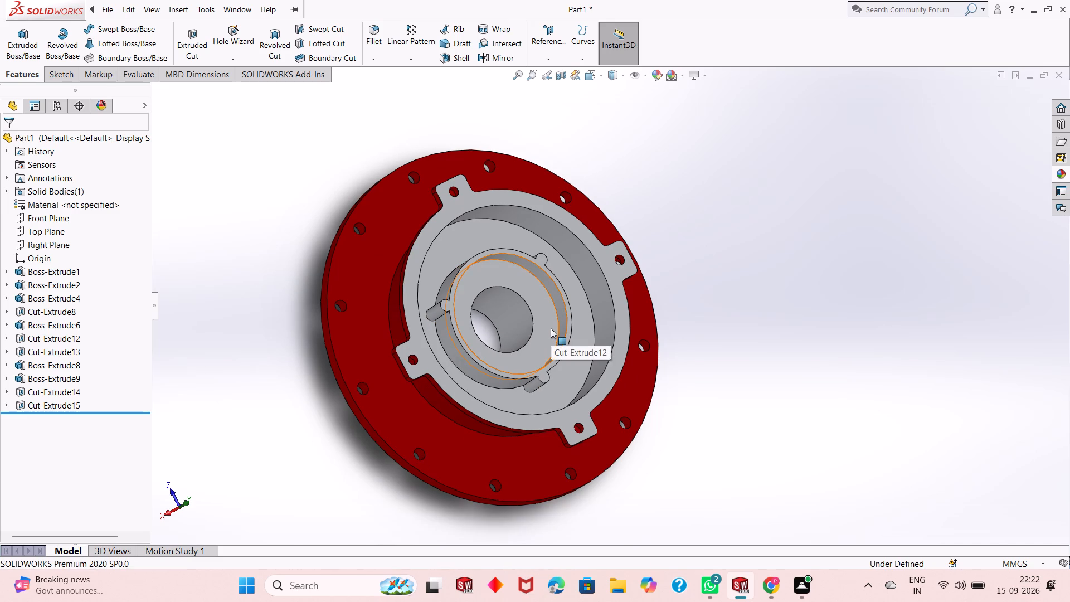
{"action": "scroll", "coordinate": [550, 328], "scroll_direction": "up", "scroll_amount": 1}
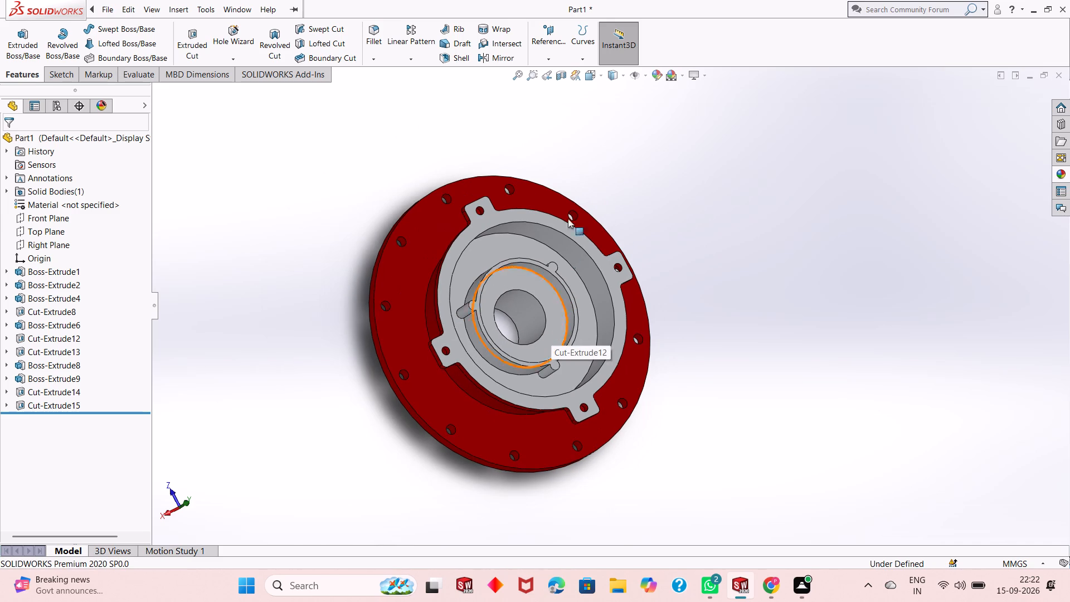
{"action": "scroll", "coordinate": [565, 192], "scroll_direction": "down", "scroll_amount": 2}
{"action": "left_click", "coordinate": [1060, 169]}
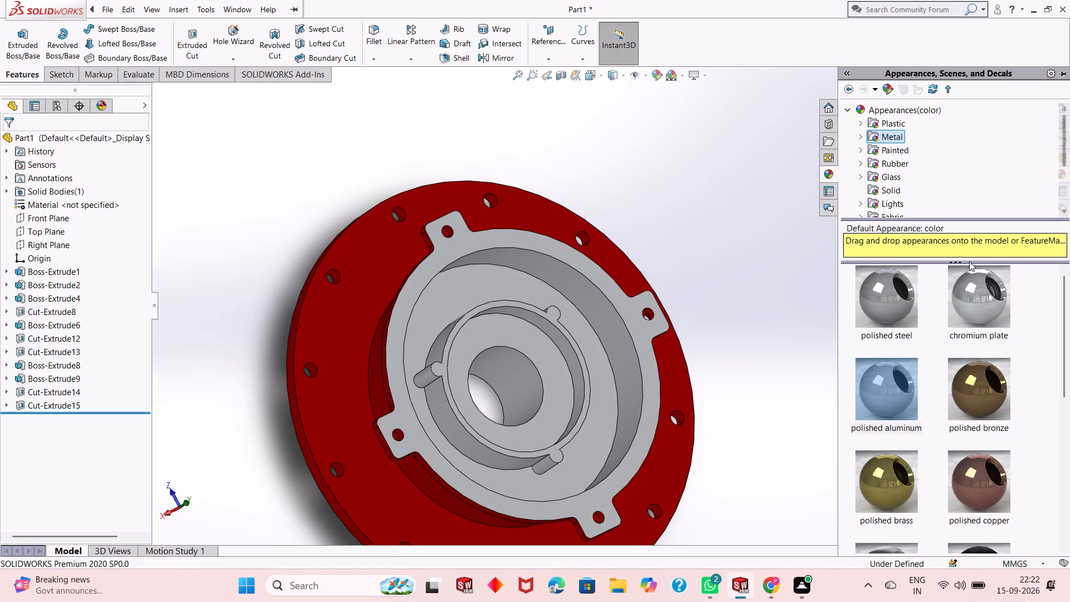
{"action": "left_click_drag", "start_coordinate": [888, 405], "coordinate": [502, 220]}
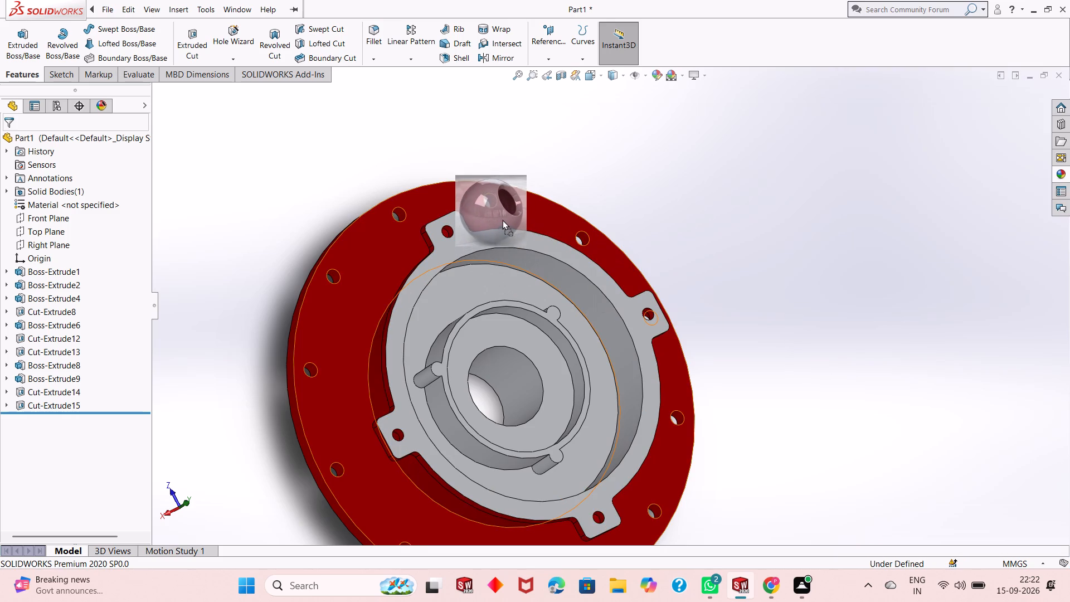
{"action": "left_click_drag", "start_coordinate": [502, 220], "coordinate": [494, 201]}
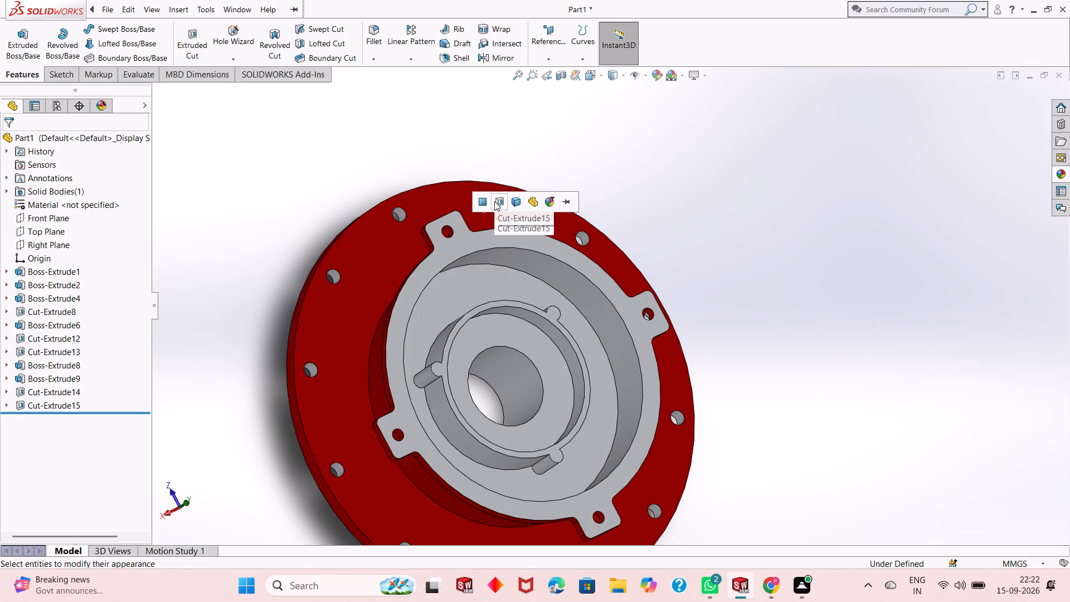
{"action": "left_click", "coordinate": [494, 201]}
Apply polished aluminum to only the flat annular face of the larger raised step on the flange's back side.
{"action": "scroll", "coordinate": [489, 283], "scroll_direction": "up", "scroll_amount": 4}
{"action": "middle_click_drag", "start_coordinate": [524, 346], "coordinate": [553, 339]}
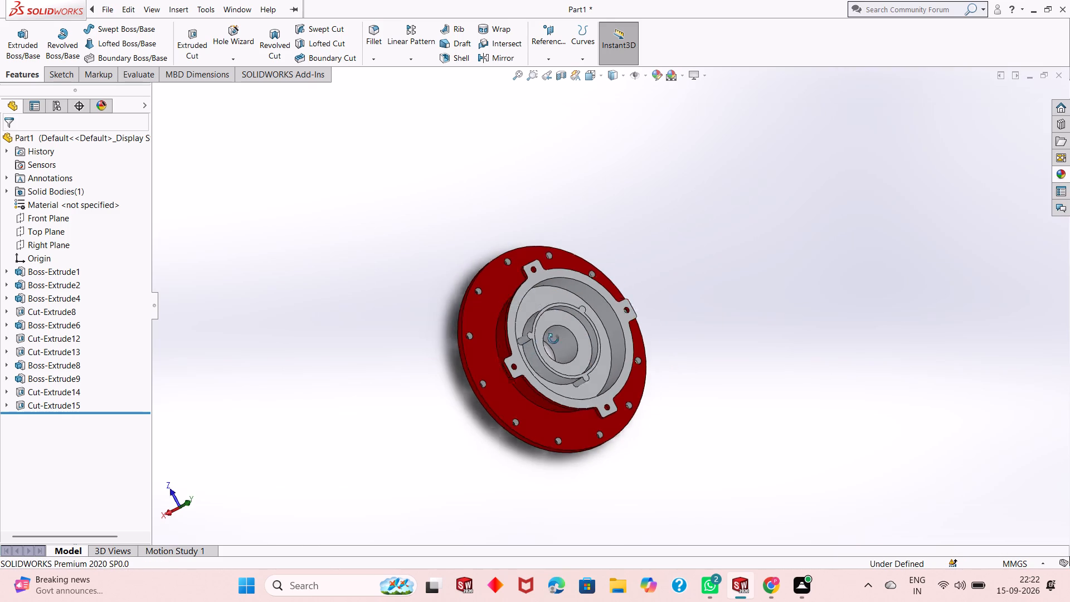
{"action": "middle_click_drag", "start_coordinate": [553, 339], "coordinate": [730, 328]}
{"action": "scroll", "coordinate": [590, 325], "scroll_direction": "down", "scroll_amount": 4}
{"action": "scroll", "coordinate": [602, 329], "scroll_direction": "up", "scroll_amount": 2}
{"action": "middle_click_drag", "start_coordinate": [602, 331], "coordinate": [600, 276]}
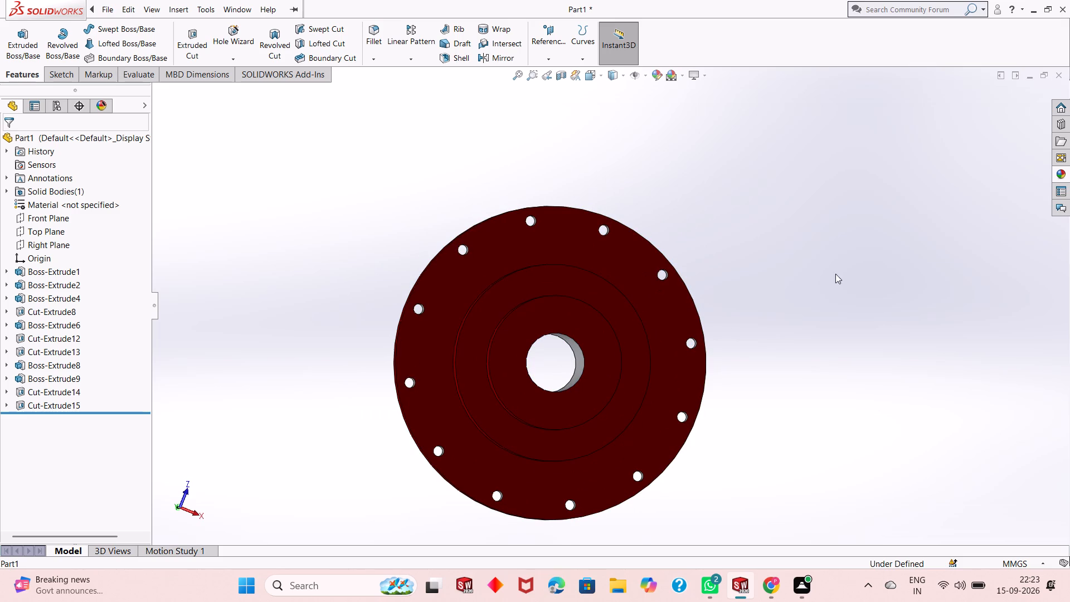
{"action": "left_click", "coordinate": [1061, 174]}
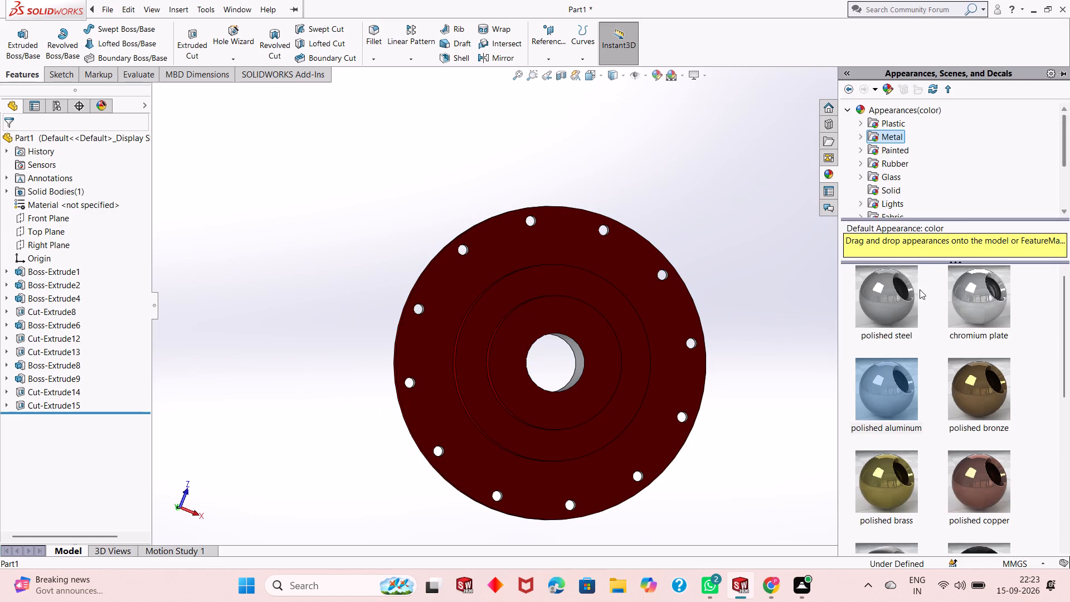
{"action": "left_click_drag", "start_coordinate": [877, 390], "coordinate": [604, 315]}
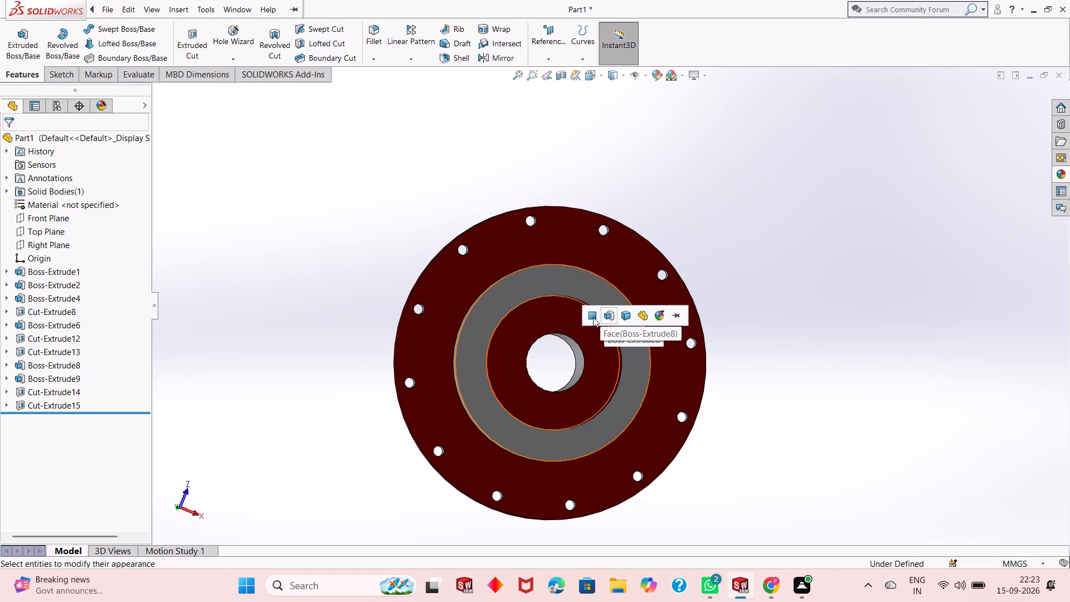
{"action": "left_click", "coordinate": [589, 317]}
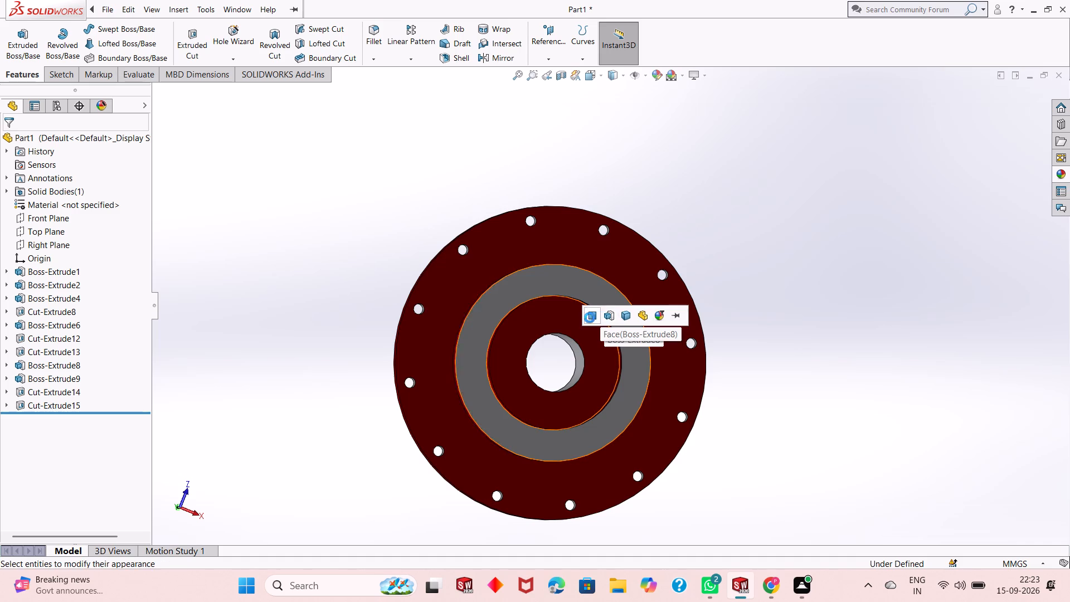
Apply polished aluminum to only the cylindrical outer wall of the larger raised step on the back side.
{"action": "middle_click_drag", "start_coordinate": [660, 318], "coordinate": [582, 376]}
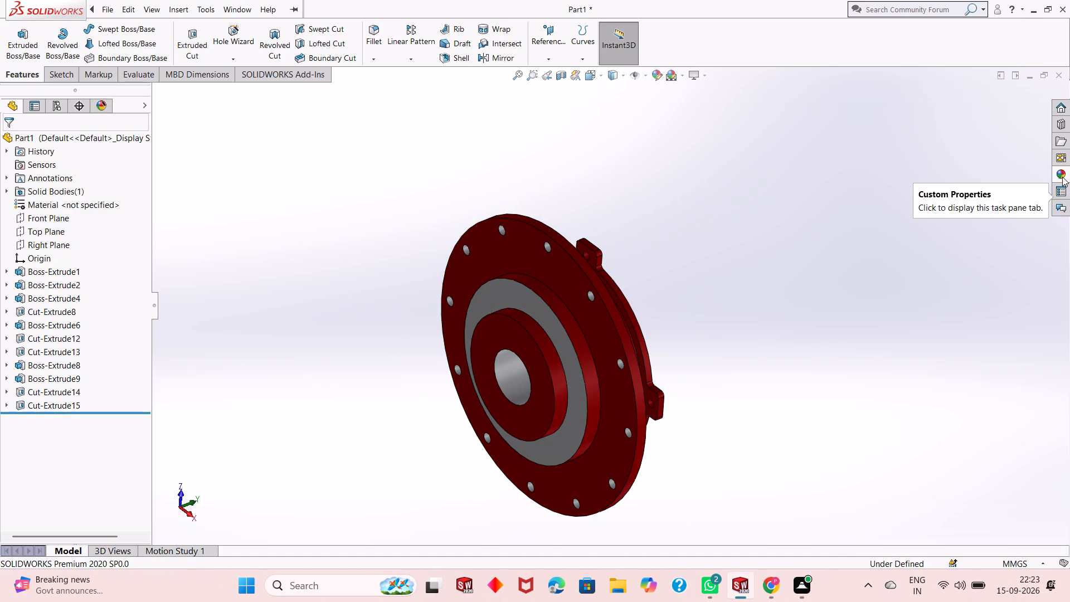
{"action": "left_click", "coordinate": [1062, 175]}
{"action": "left_click_drag", "start_coordinate": [891, 403], "coordinate": [858, 388]}
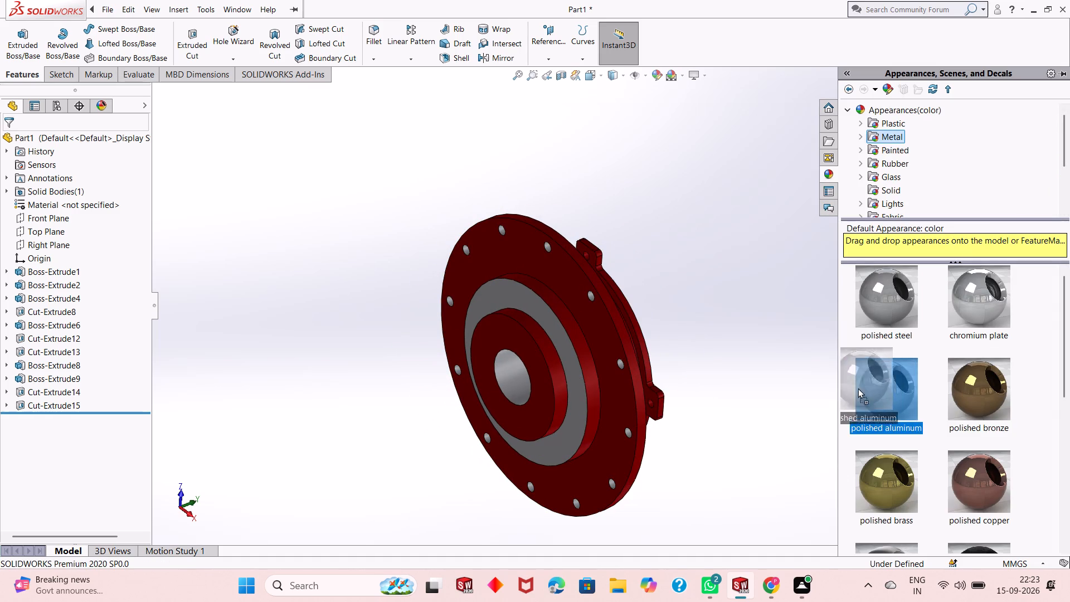
{"action": "left_click_drag", "start_coordinate": [858, 388], "coordinate": [612, 339]}
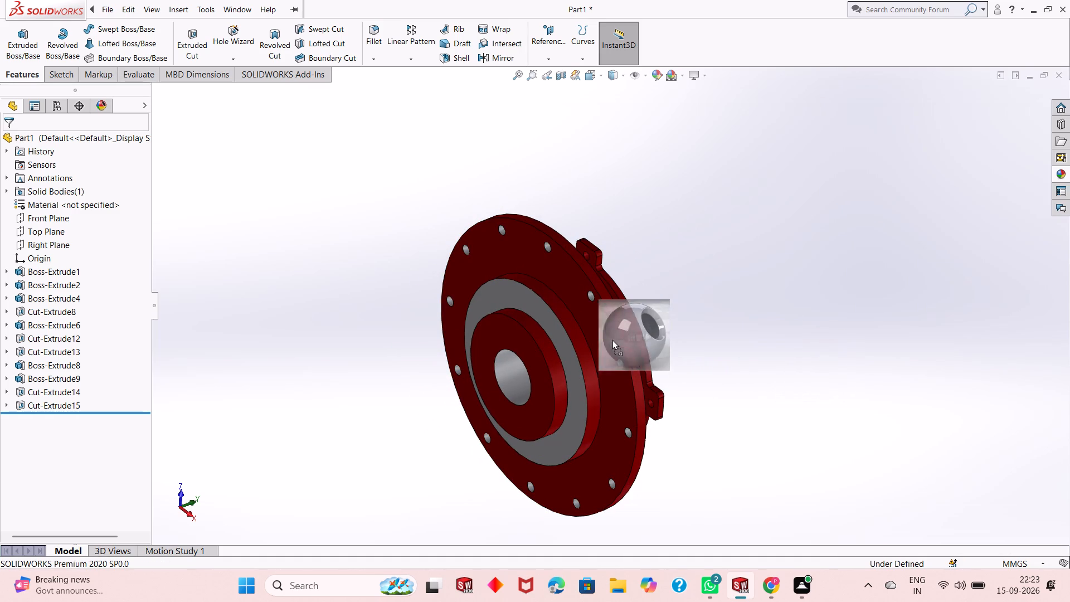
{"action": "left_click_drag", "start_coordinate": [612, 339], "coordinate": [581, 345]}
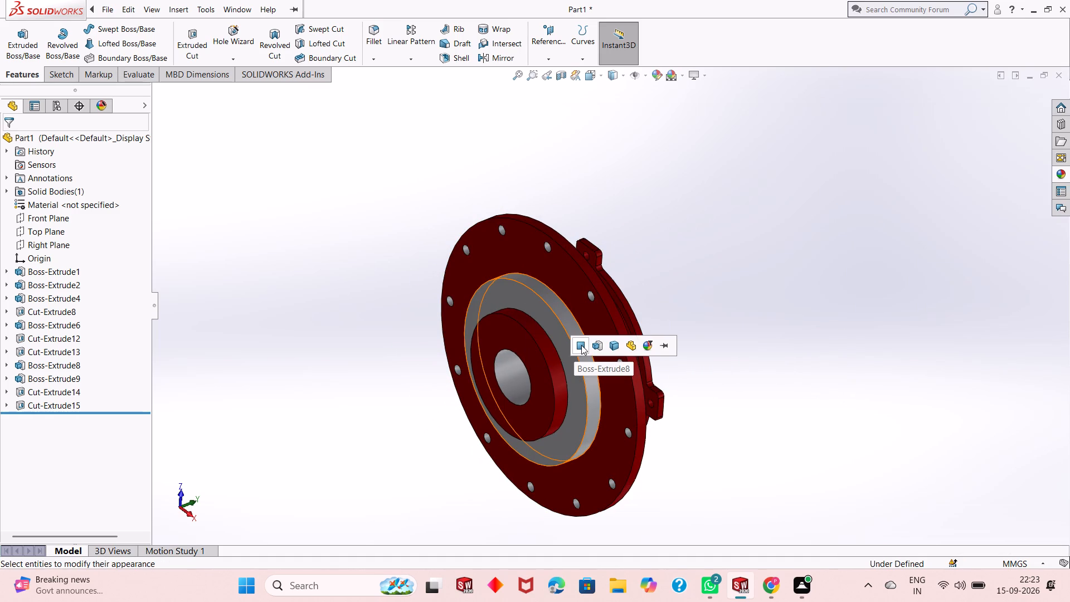
{"action": "left_click", "coordinate": [581, 345]}
Apply polished aluminum to only the cylindrical outer wall of the smaller raised boss on the back side.
{"action": "left_click", "coordinate": [1056, 175]}
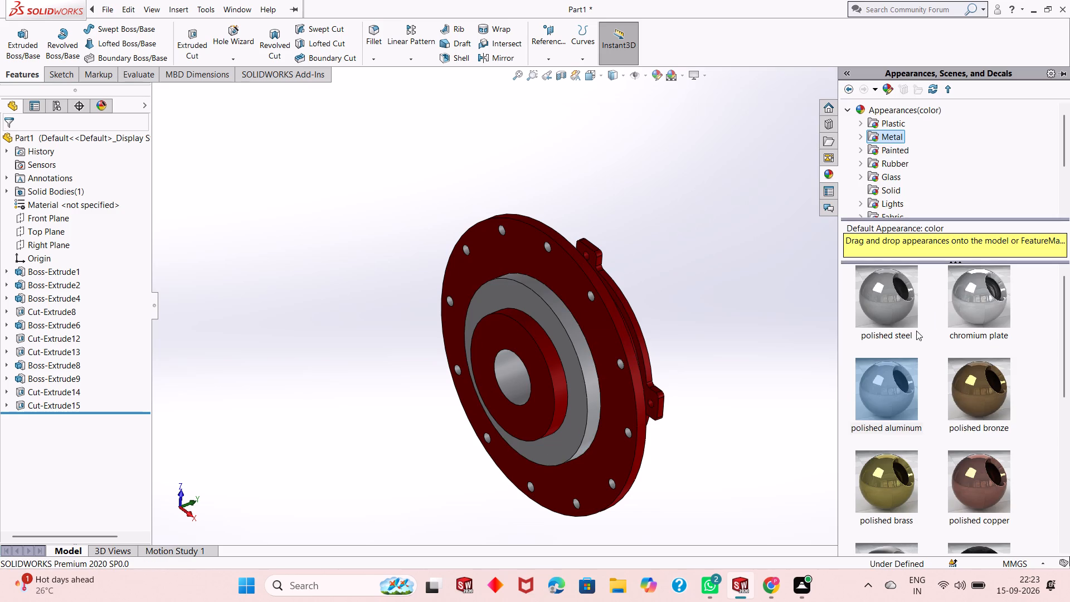
{"action": "left_click_drag", "start_coordinate": [895, 383], "coordinate": [536, 341]}
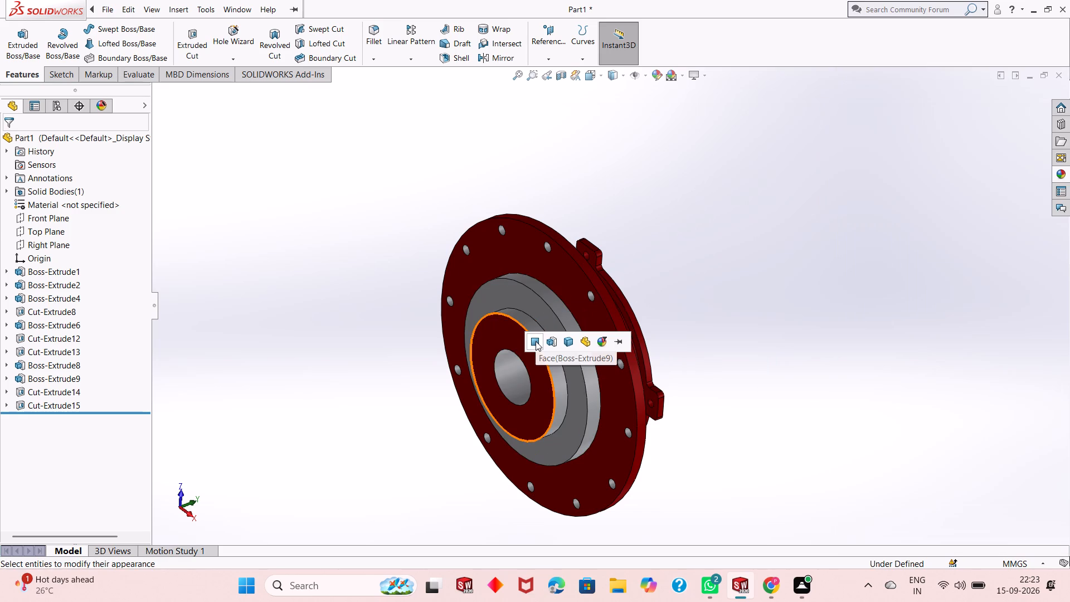
{"action": "left_click", "coordinate": [536, 341]}
Apply polished aluminum to only the flat end face of the smaller back boss, around the central bore.
{"action": "left_click", "coordinate": [1055, 173]}
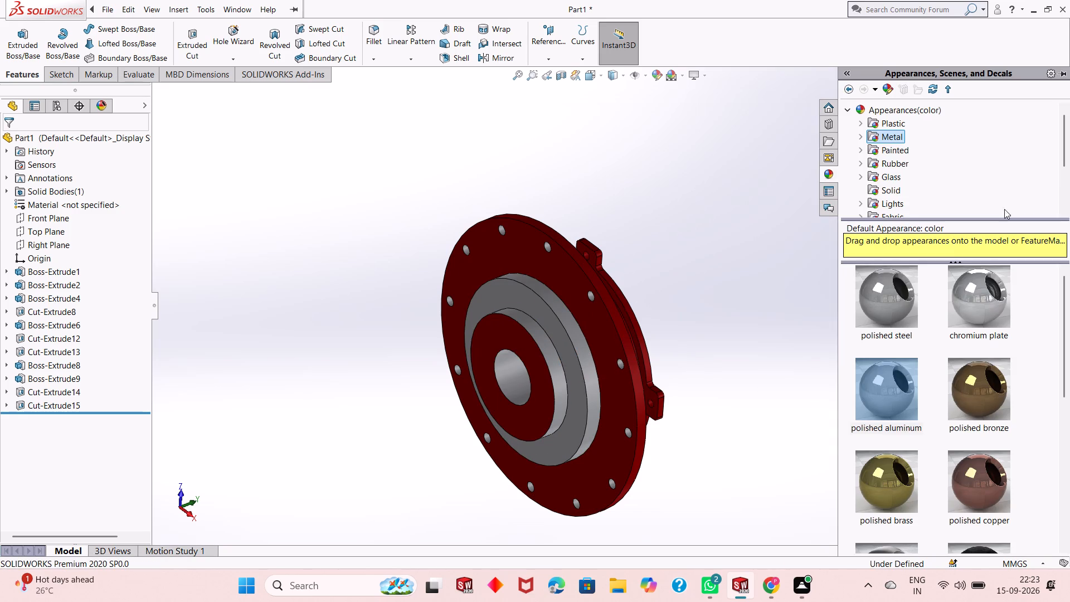
{"action": "left_click_drag", "start_coordinate": [880, 386], "coordinate": [589, 362]}
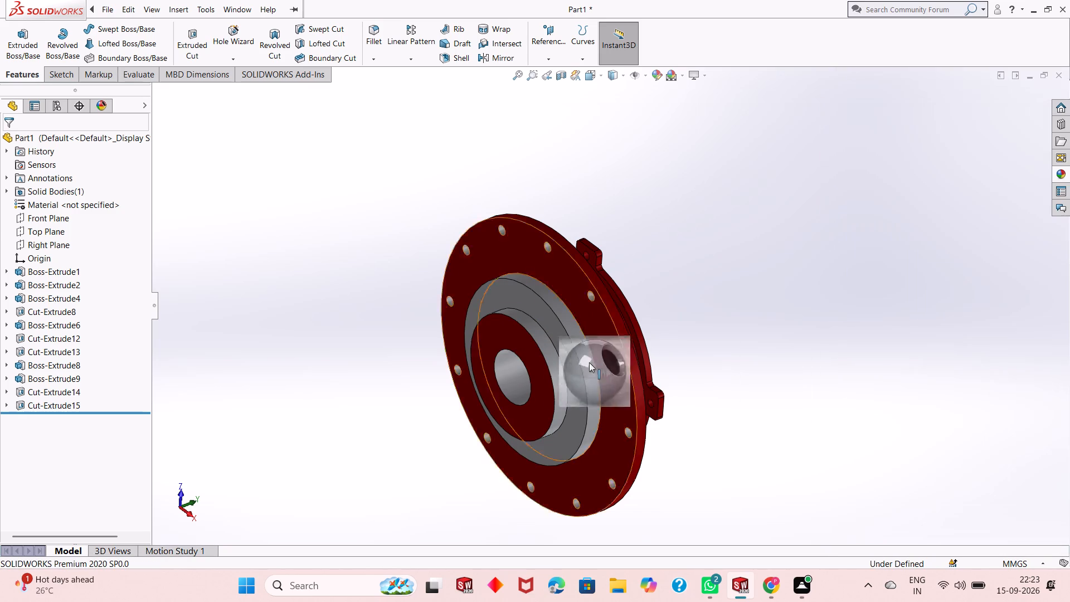
{"action": "left_click_drag", "start_coordinate": [589, 362], "coordinate": [526, 373]}
{"action": "left_click", "coordinate": [526, 373]}
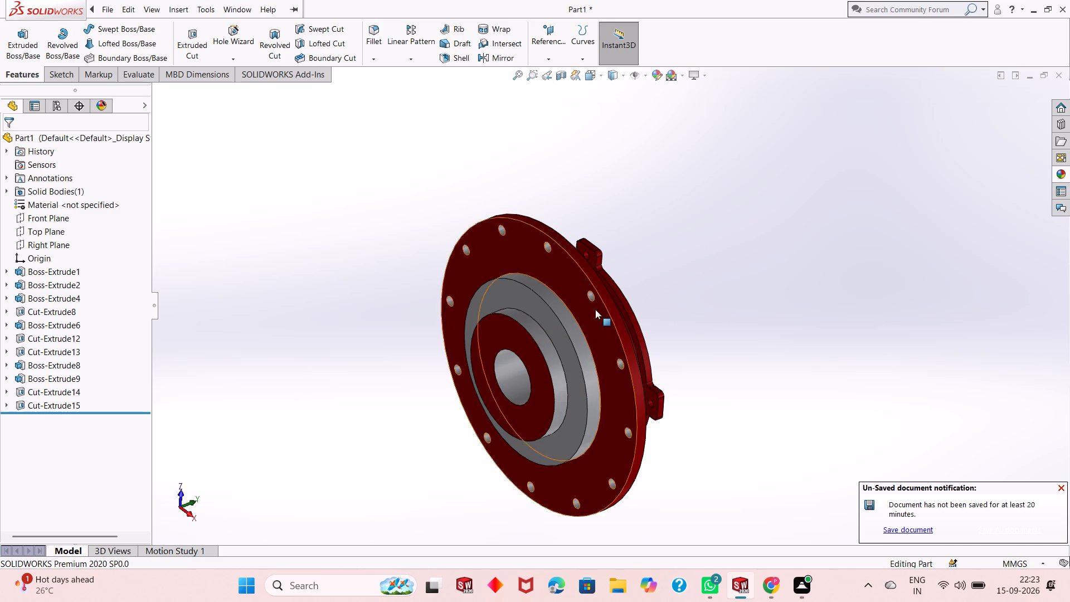
{"action": "scroll", "coordinate": [595, 309], "scroll_direction": "up", "scroll_amount": 2}
{"action": "scroll", "coordinate": [604, 349], "scroll_direction": "down", "scroll_amount": 2}
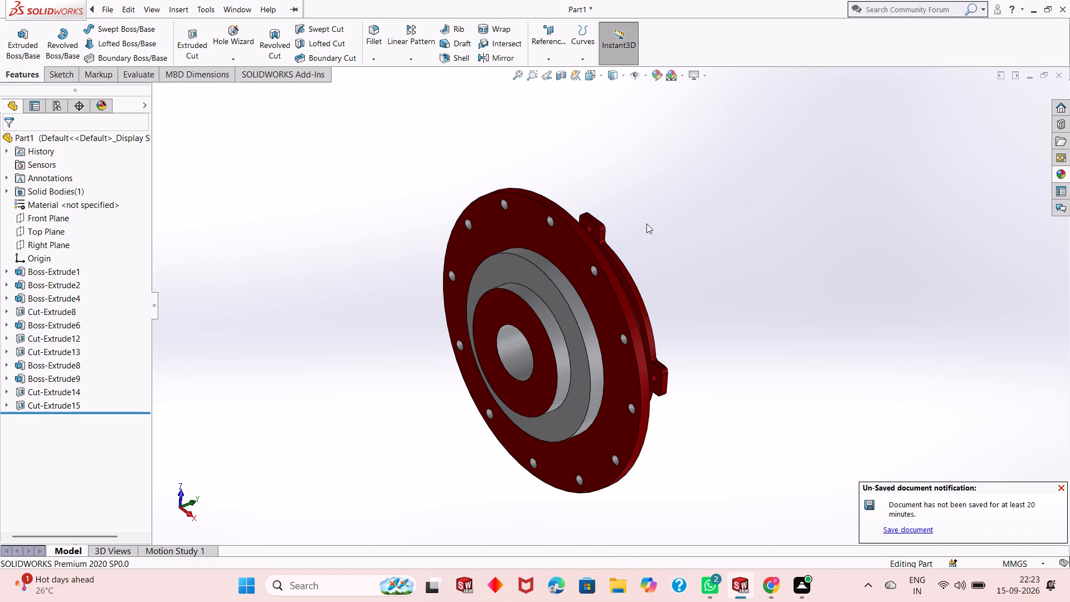
{"action": "left_click", "coordinate": [1069, 169]}
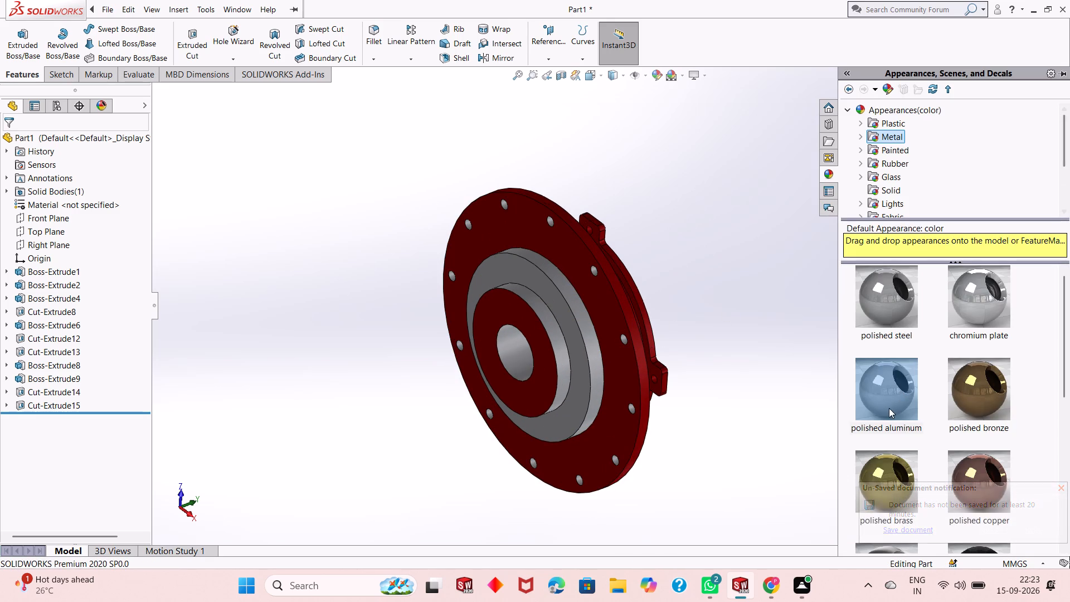
{"action": "left_click_drag", "start_coordinate": [889, 409], "coordinate": [536, 388]}
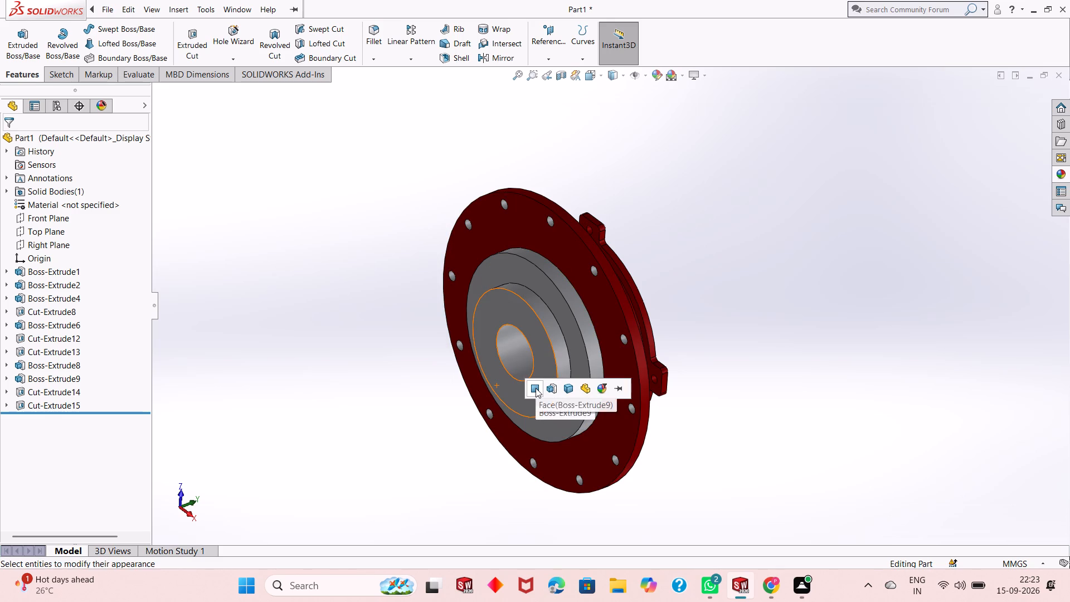
{"action": "left_click", "coordinate": [536, 388]}
Examine the part from the front and back to check the polished aluminum and dark red faces.
{"action": "scroll", "coordinate": [539, 336], "scroll_direction": "up", "scroll_amount": 1}
{"action": "middle_click_drag", "start_coordinate": [612, 247], "coordinate": [538, 243]}
{"action": "scroll", "coordinate": [612, 247], "scroll_direction": "up", "scroll_amount": 1}
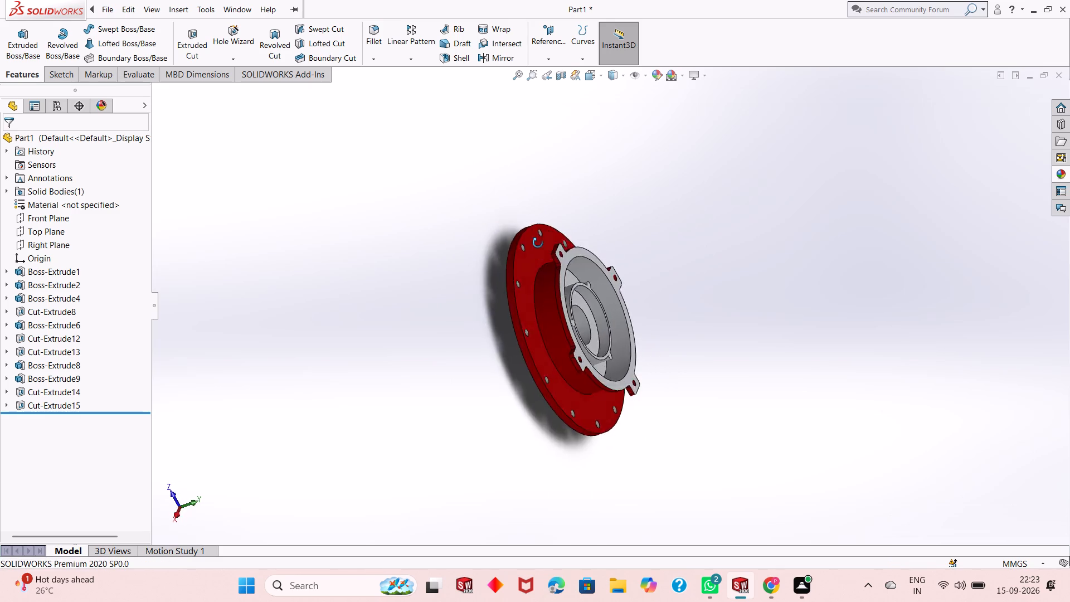
{"action": "middle_click_drag", "start_coordinate": [538, 243], "coordinate": [635, 170]}
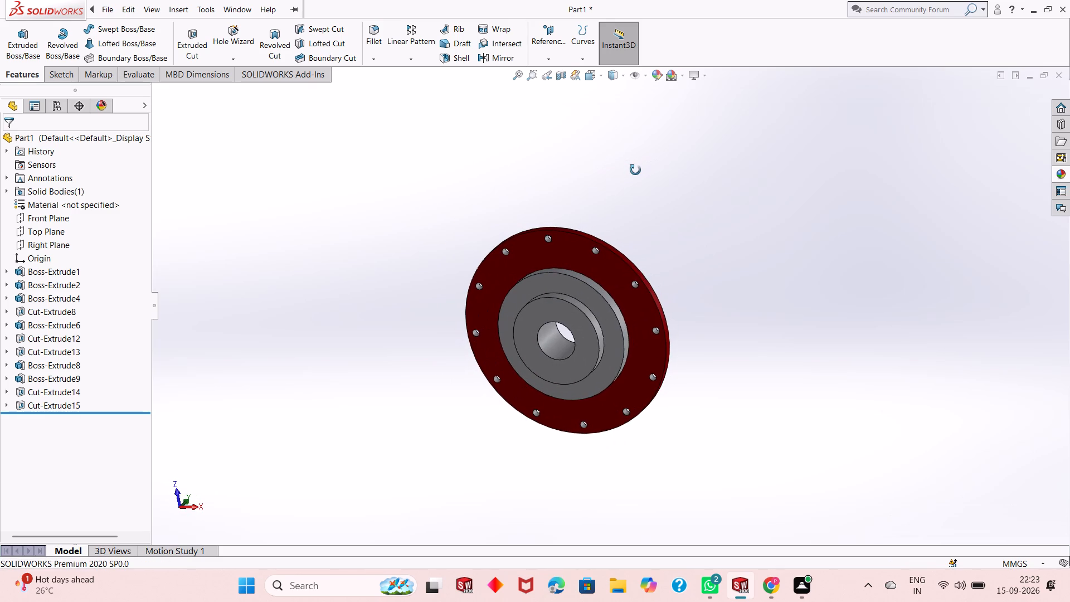
{"action": "middle_click_drag", "start_coordinate": [635, 170], "coordinate": [631, 175]}
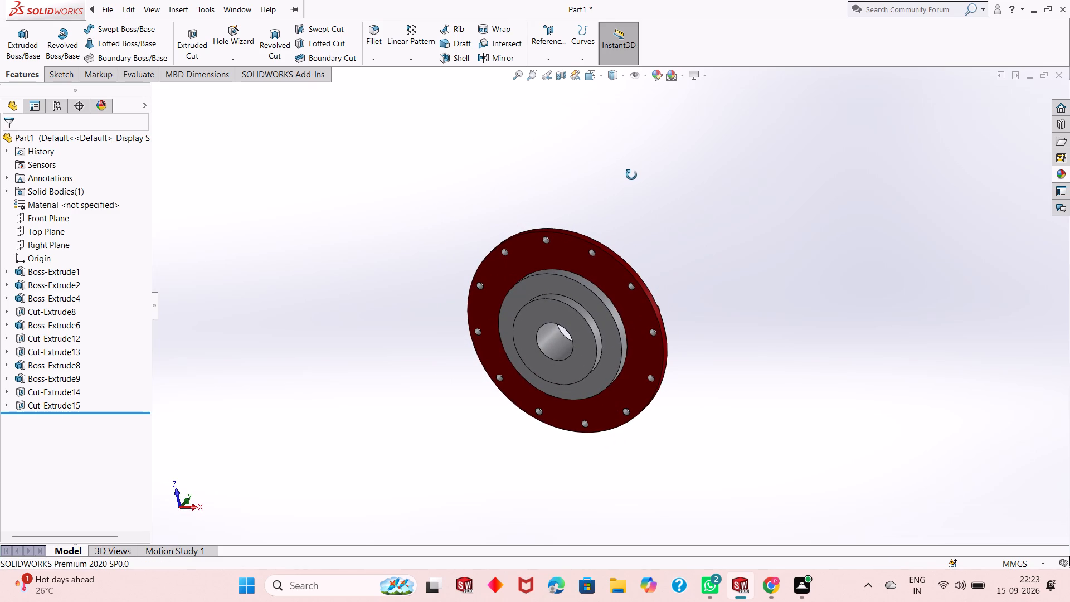
{"action": "middle_click_drag", "start_coordinate": [631, 175], "coordinate": [630, 176]}
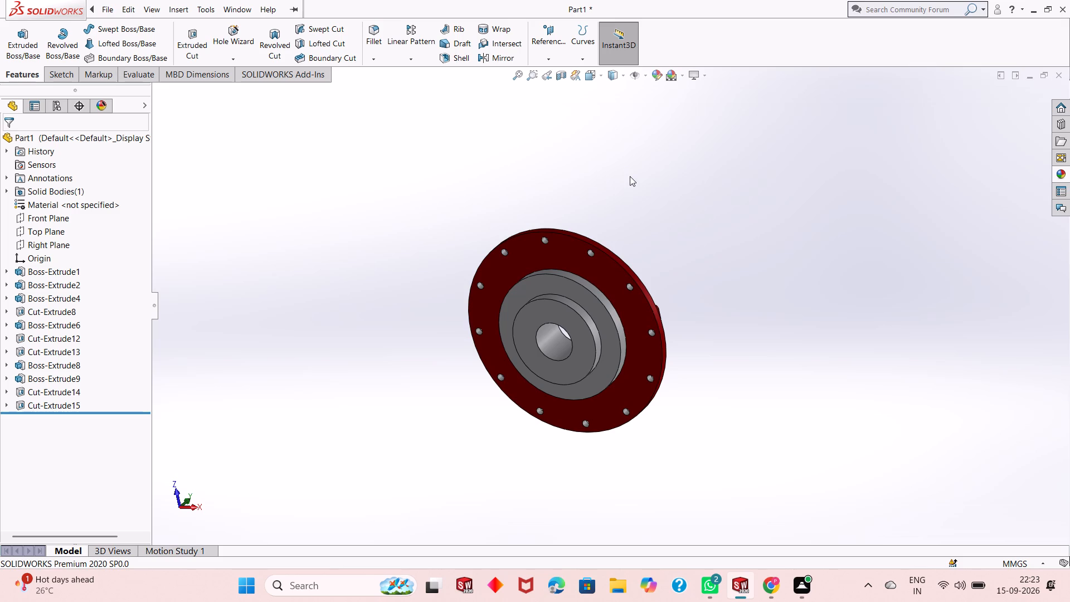
{"action": "scroll", "coordinate": [630, 176], "scroll_direction": "down", "scroll_amount": 2}
{"action": "scroll", "coordinate": [609, 201], "scroll_direction": "up", "scroll_amount": 5}
{"action": "scroll", "coordinate": [569, 328], "scroll_direction": "down", "scroll_amount": 7}
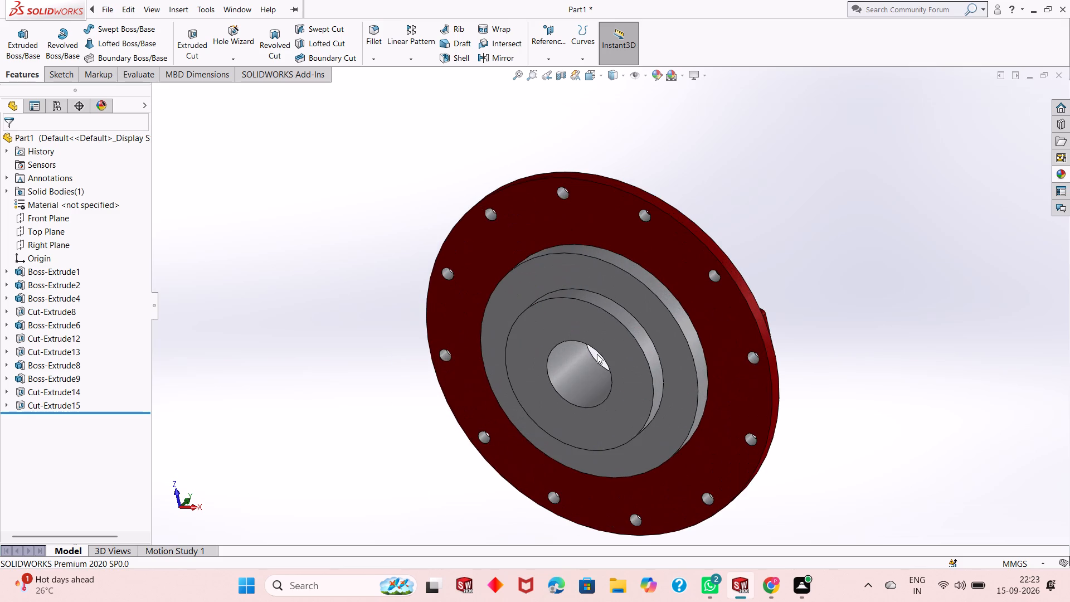
{"action": "scroll", "coordinate": [602, 343], "scroll_direction": "up", "scroll_amount": 2}
{"action": "middle_click_drag", "start_coordinate": [603, 342], "coordinate": [660, 307]}
{"action": "scroll", "coordinate": [623, 335], "scroll_direction": "up", "scroll_amount": 1}
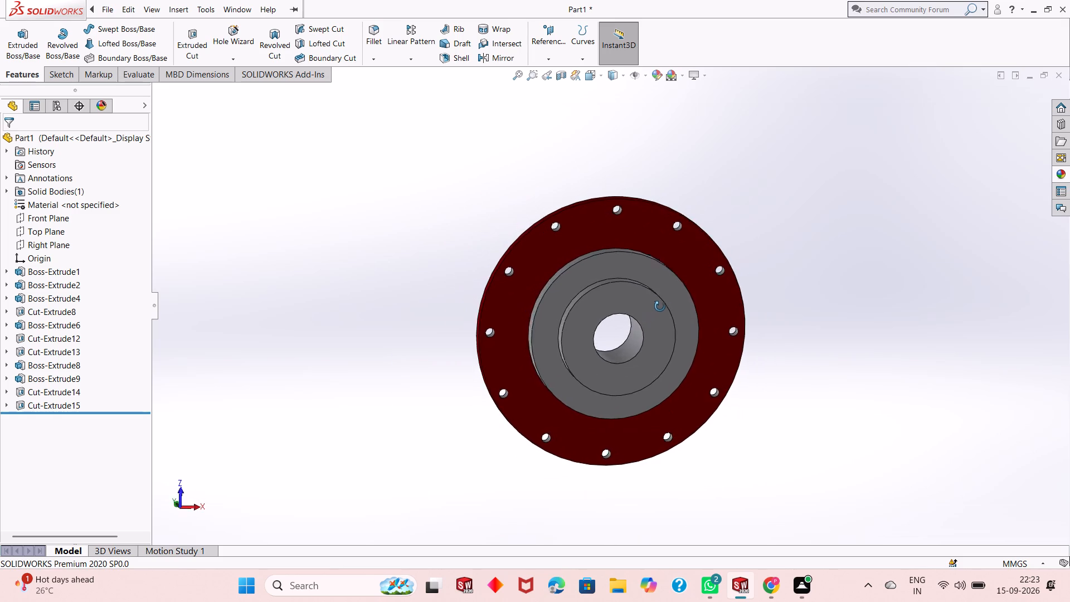
{"action": "middle_click_drag", "start_coordinate": [660, 307], "coordinate": [584, 315]}
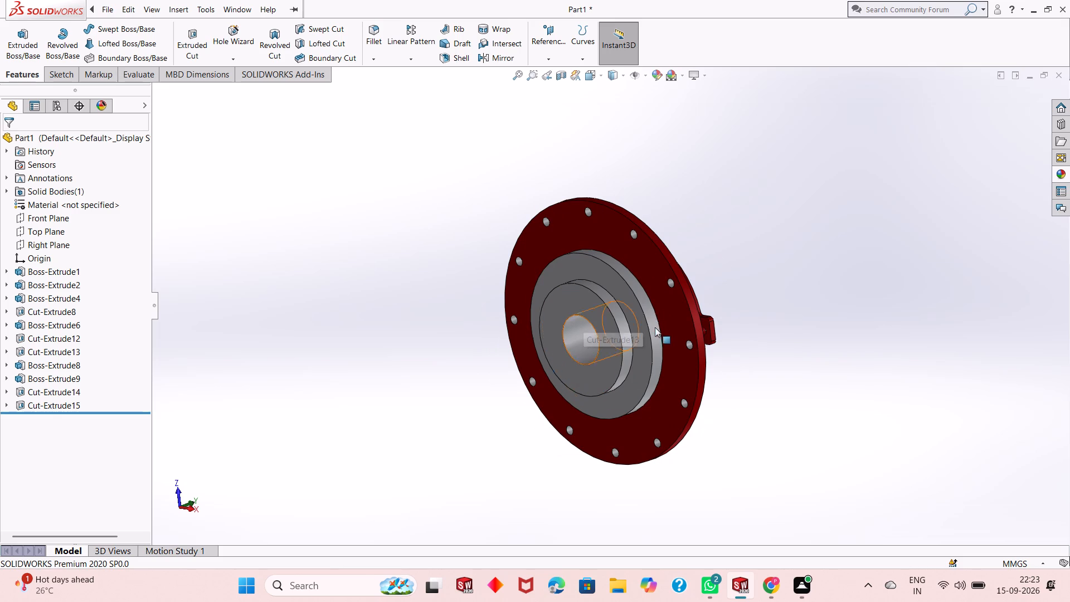
{"action": "scroll", "coordinate": [644, 322], "scroll_direction": "down", "scroll_amount": 1}
{"action": "scroll", "coordinate": [644, 322], "scroll_direction": "up", "scroll_amount": 1}
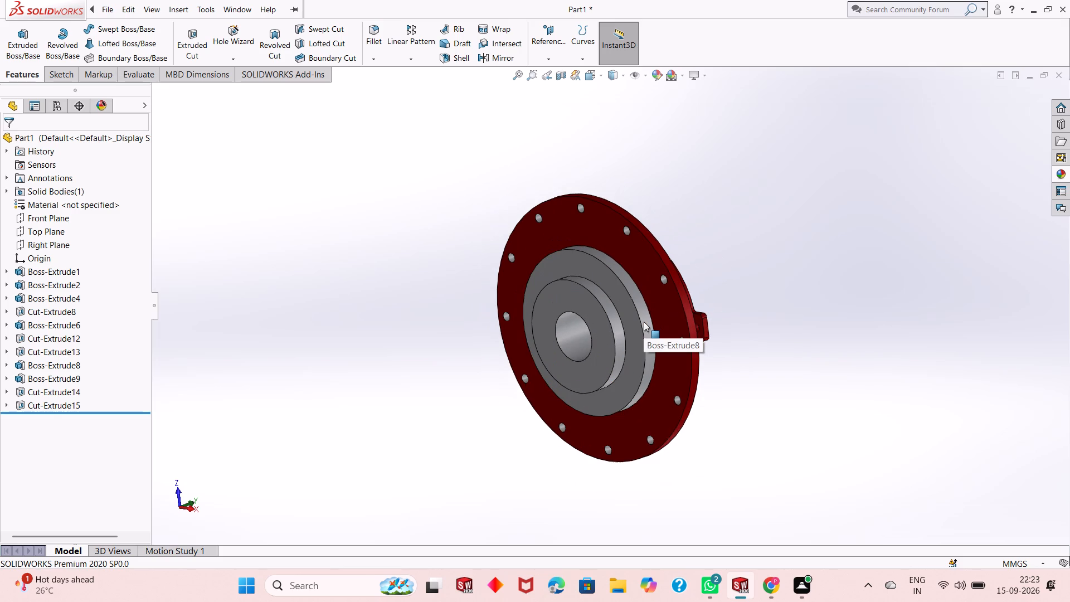
{"action": "scroll", "coordinate": [644, 312], "scroll_direction": "down", "scroll_amount": 1}
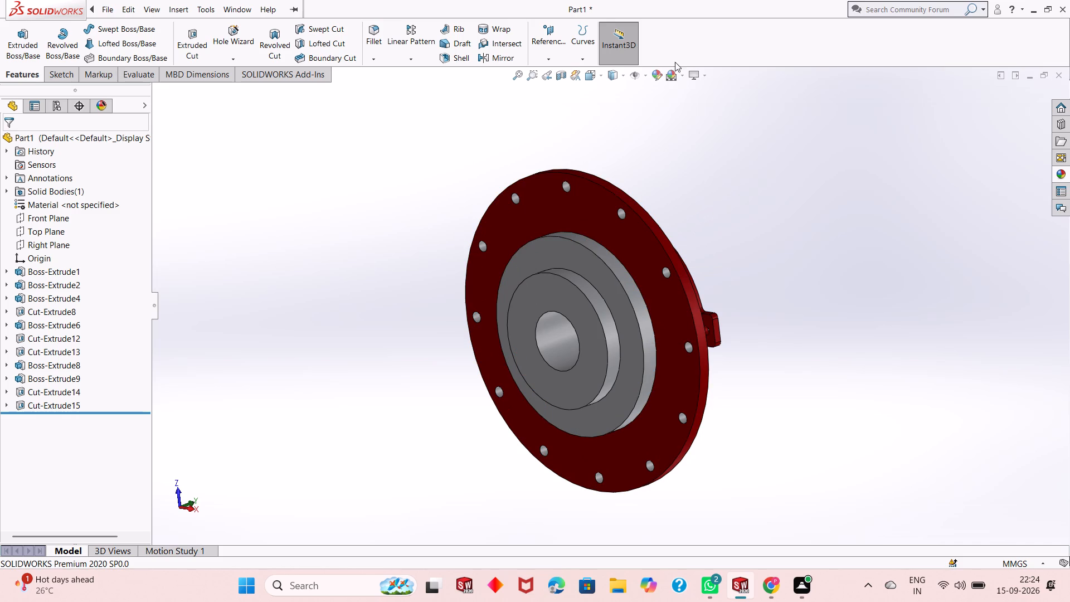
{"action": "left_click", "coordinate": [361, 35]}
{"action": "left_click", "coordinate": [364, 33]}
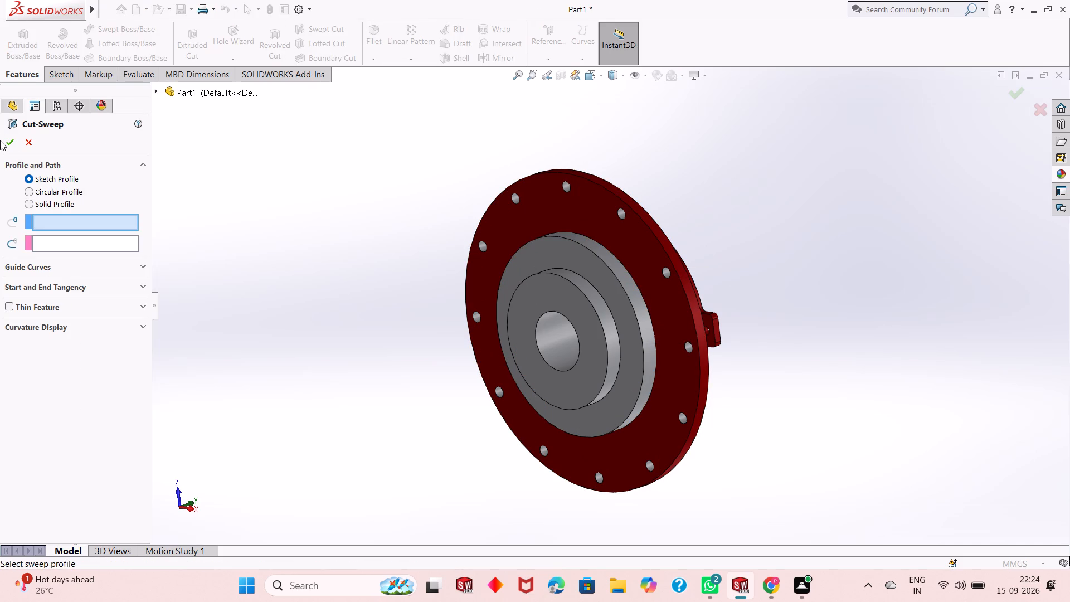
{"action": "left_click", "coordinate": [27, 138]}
Fillet the base edge and outer rim edge of the larger raised step on the back side with a 6 mm radius.
{"action": "left_click", "coordinate": [378, 21]}
{"action": "left_click", "coordinate": [378, 41]}
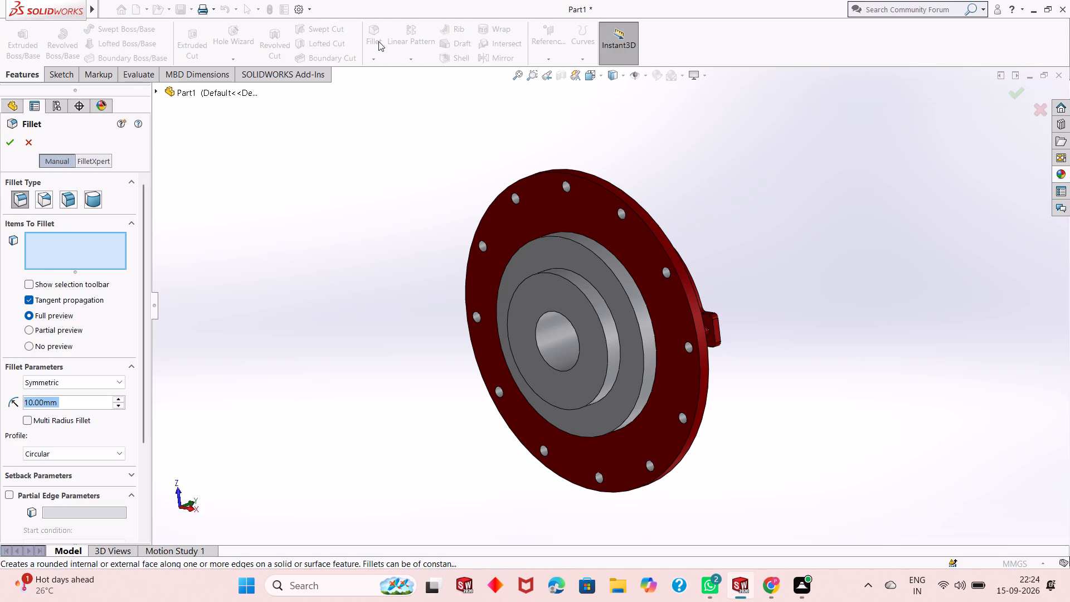
{"action": "key", "text": "6"}
{"action": "key", "text": "Return"}
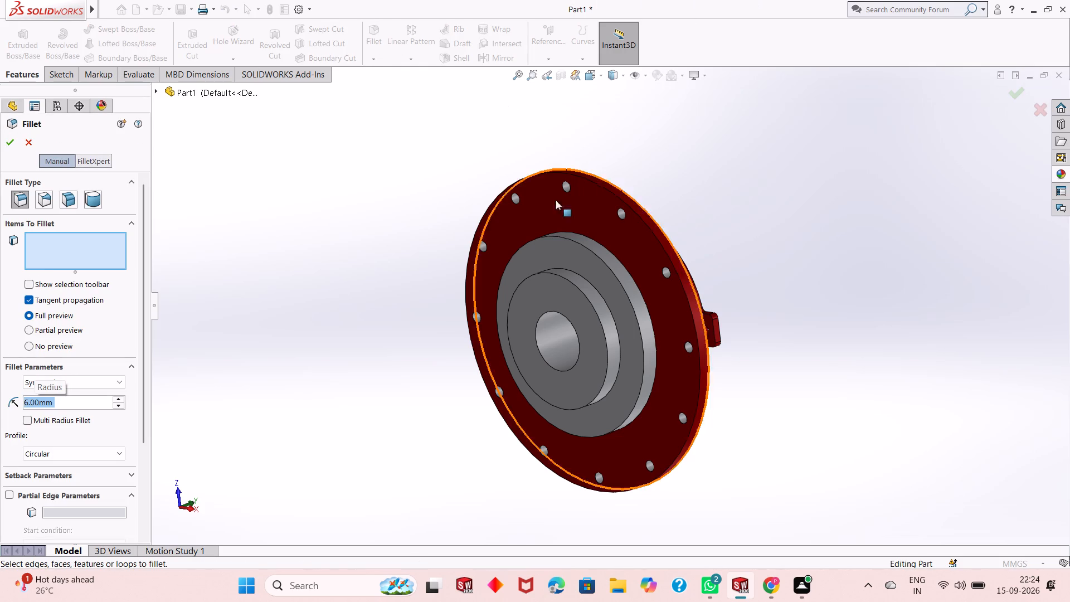
{"action": "left_click", "coordinate": [644, 301]}
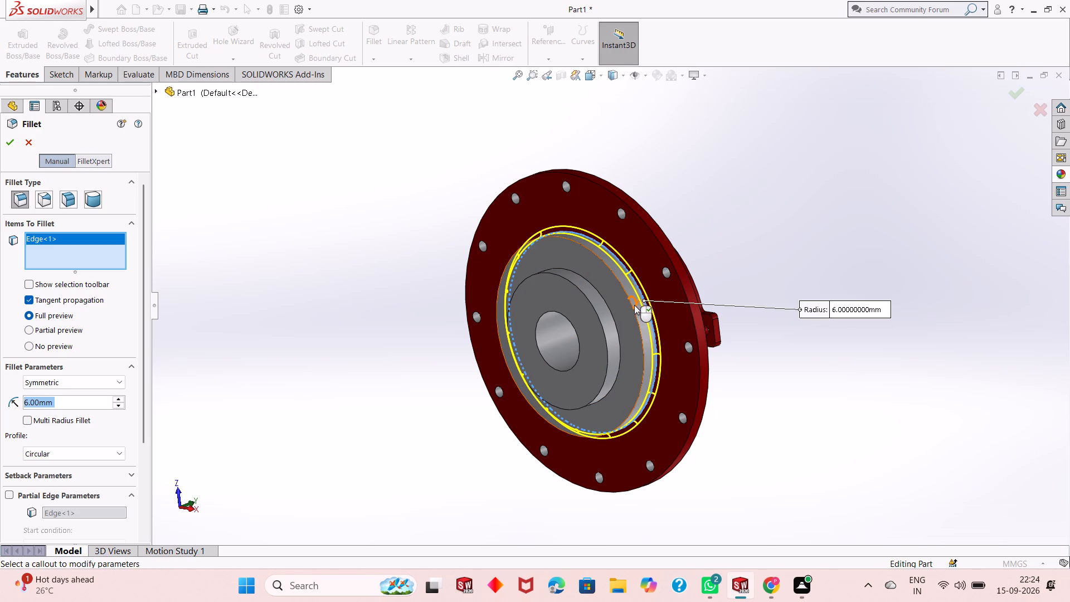
{"action": "left_click", "coordinate": [634, 313]}
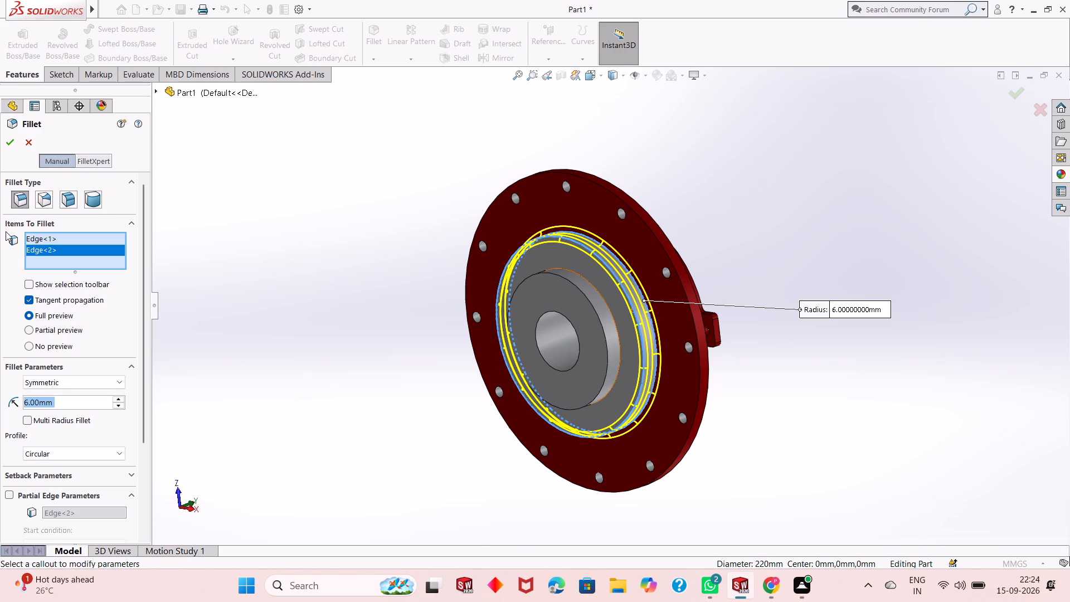
{"action": "left_click", "coordinate": [3, 145]}
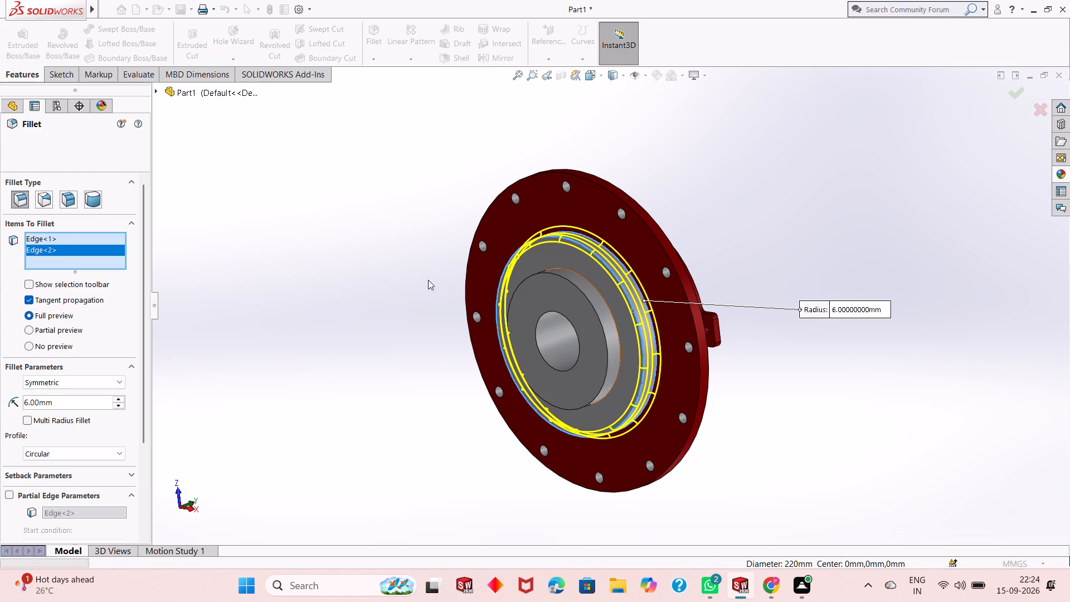
Apply polished aluminum to only the fillet face around the outer rim of the larger raised step on the back side.
{"action": "scroll", "coordinate": [455, 288], "scroll_direction": "up", "scroll_amount": 3}
{"action": "scroll", "coordinate": [669, 306], "scroll_direction": "down", "scroll_amount": 4}
{"action": "middle_click_drag", "start_coordinate": [582, 319], "coordinate": [619, 300]}
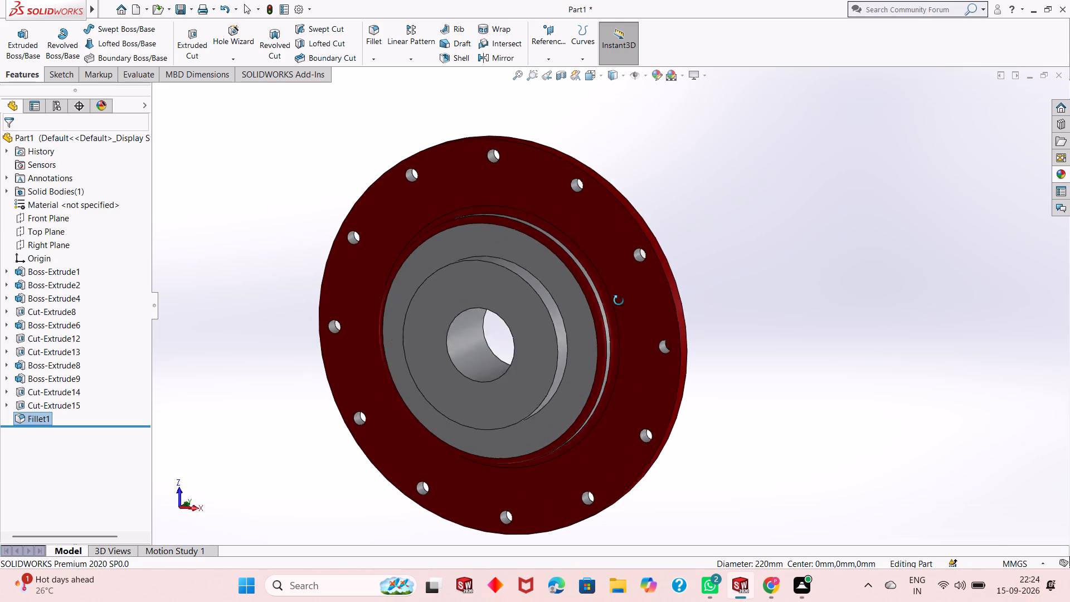
{"action": "middle_click_drag", "start_coordinate": [619, 300], "coordinate": [643, 290]}
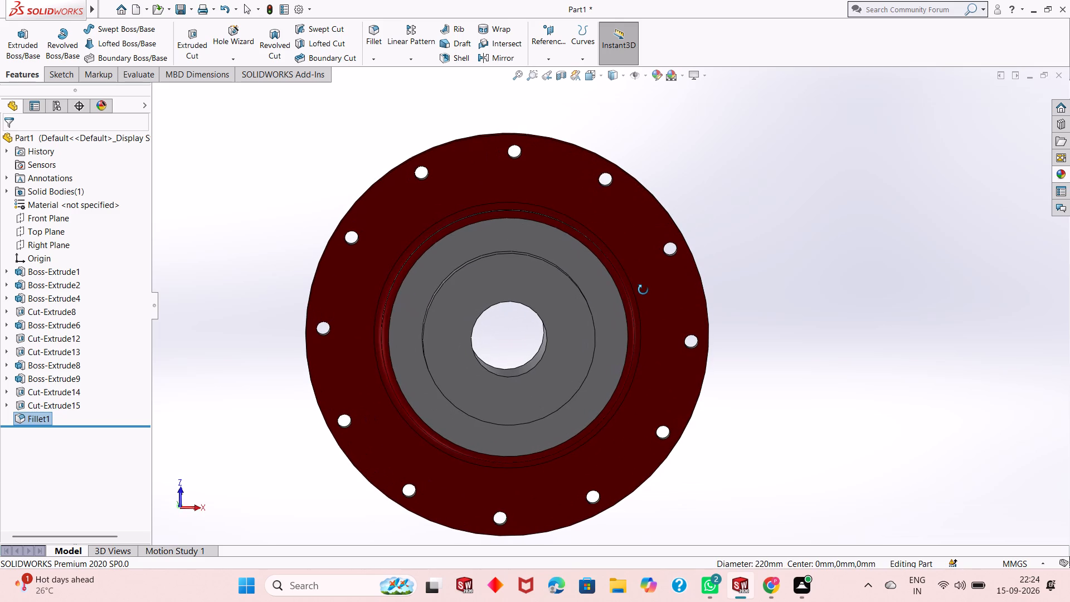
{"action": "middle_click_drag", "start_coordinate": [643, 290], "coordinate": [560, 297]}
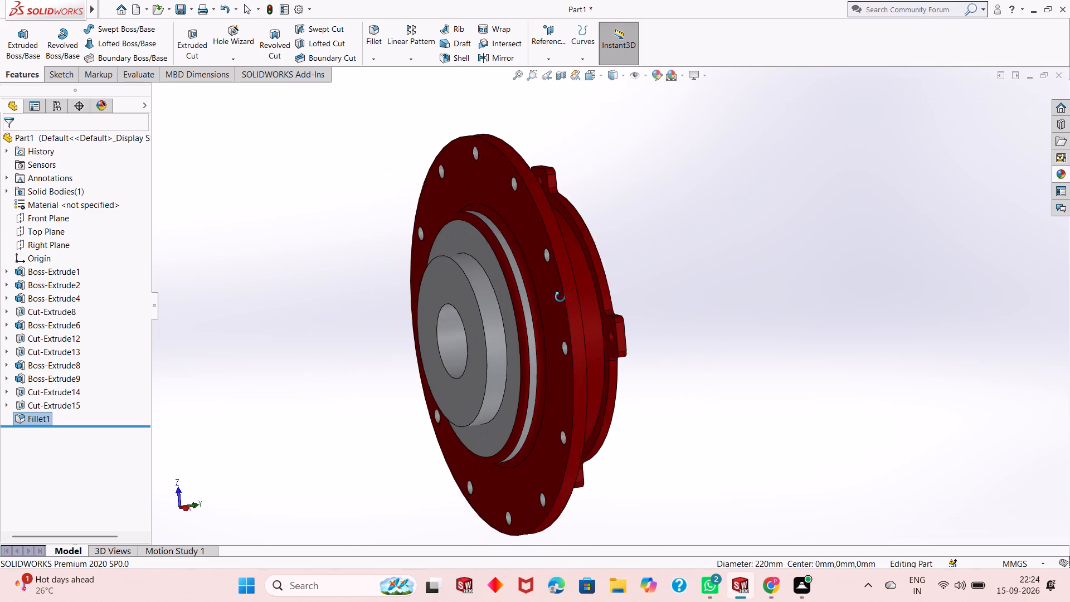
{"action": "middle_click_drag", "start_coordinate": [560, 297], "coordinate": [563, 297]}
{"action": "left_click", "coordinate": [1066, 175]}
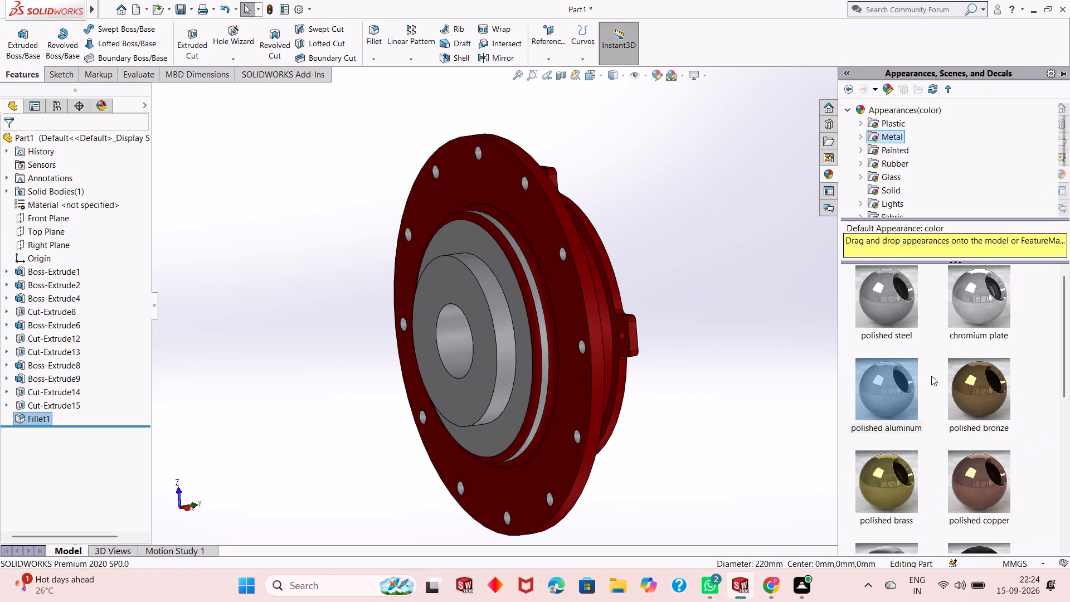
{"action": "left_click_drag", "start_coordinate": [916, 402], "coordinate": [568, 361]}
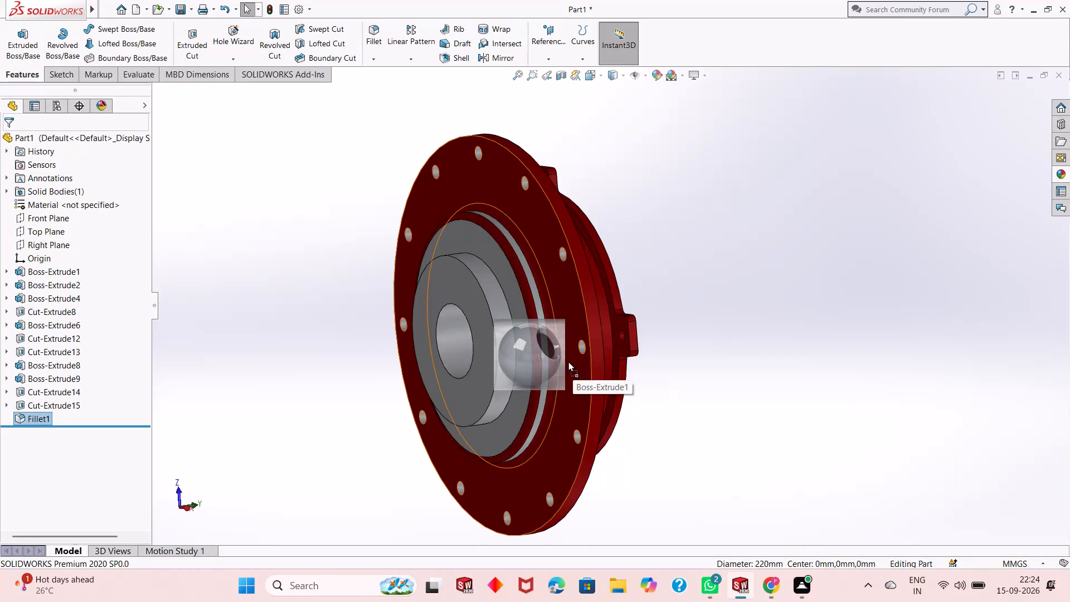
{"action": "left_click_drag", "start_coordinate": [568, 361], "coordinate": [549, 349]}
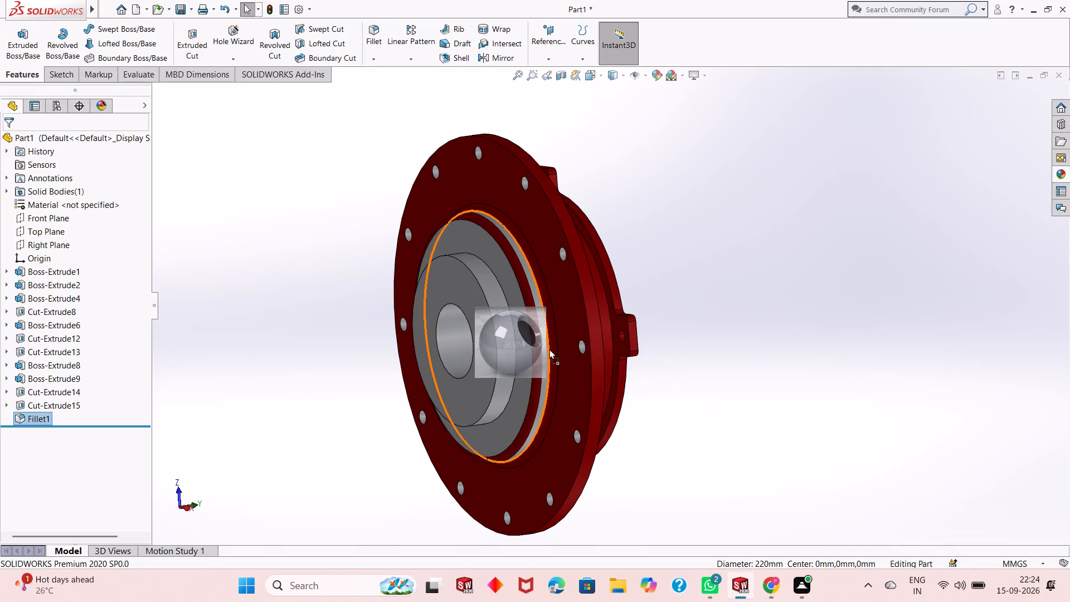
{"action": "left_click_drag", "start_coordinate": [549, 349], "coordinate": [538, 347]}
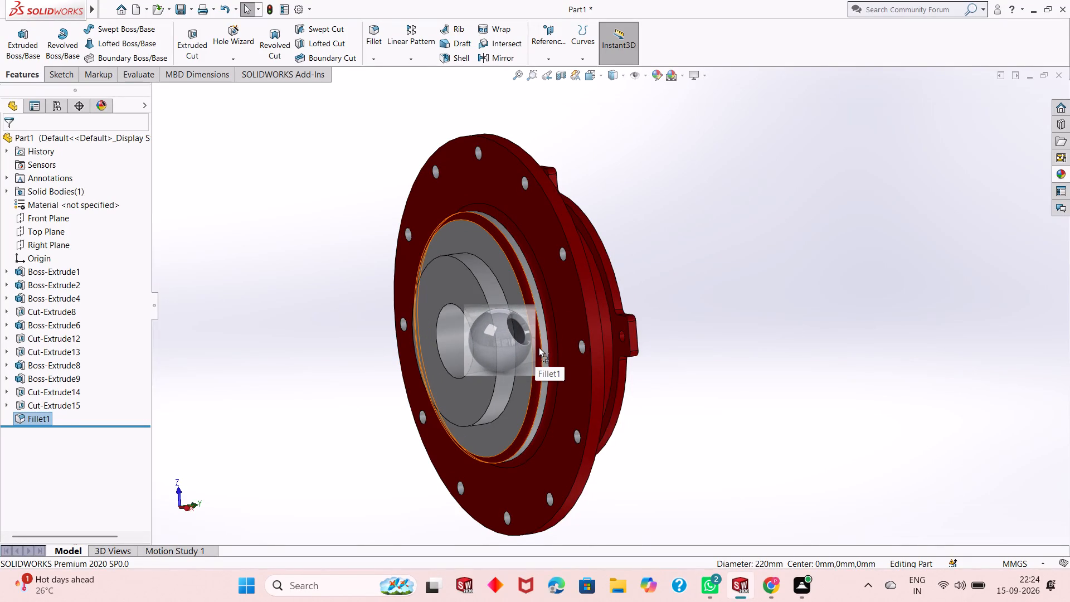
{"action": "left_click_drag", "start_coordinate": [538, 347], "coordinate": [537, 345]}
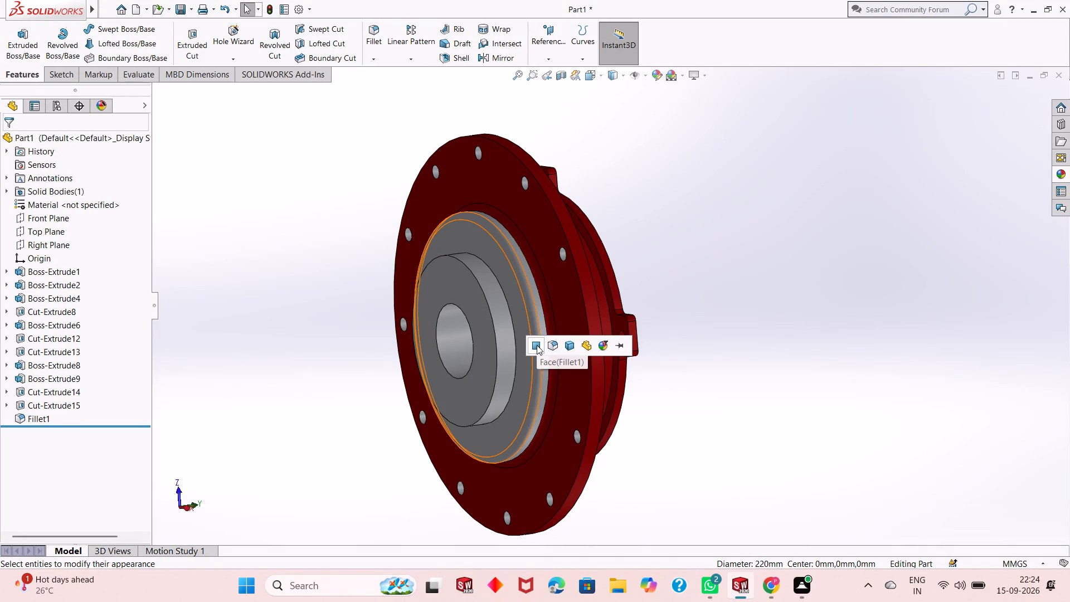
{"action": "left_click", "coordinate": [537, 345]}
Examine the filleted back step and the front side of the part from several angles.
{"action": "middle_click_drag", "start_coordinate": [590, 334], "coordinate": [616, 315]}
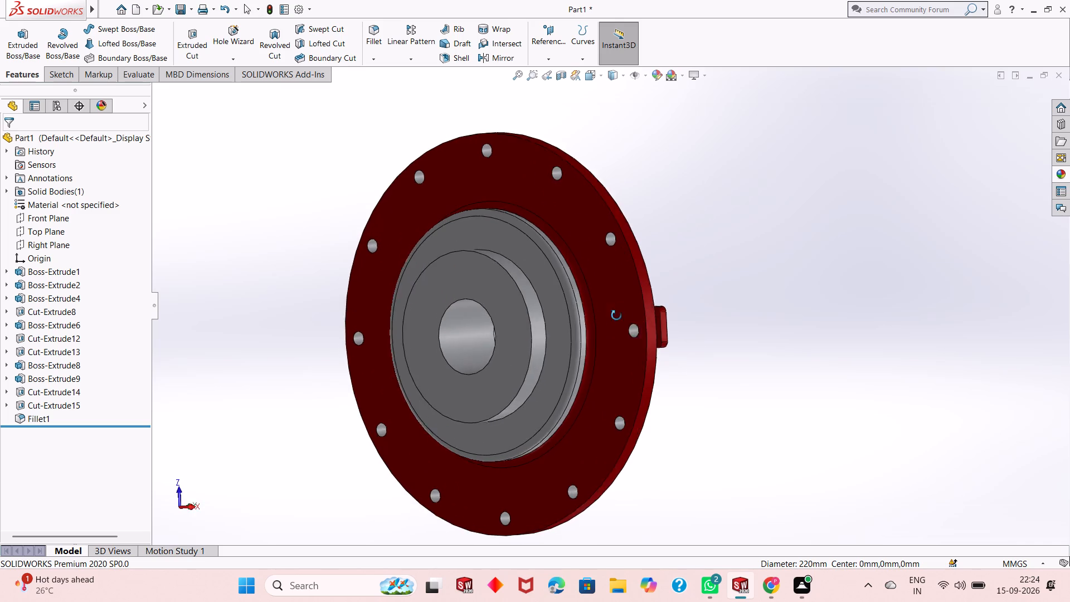
{"action": "middle_click_drag", "start_coordinate": [616, 315], "coordinate": [636, 305]}
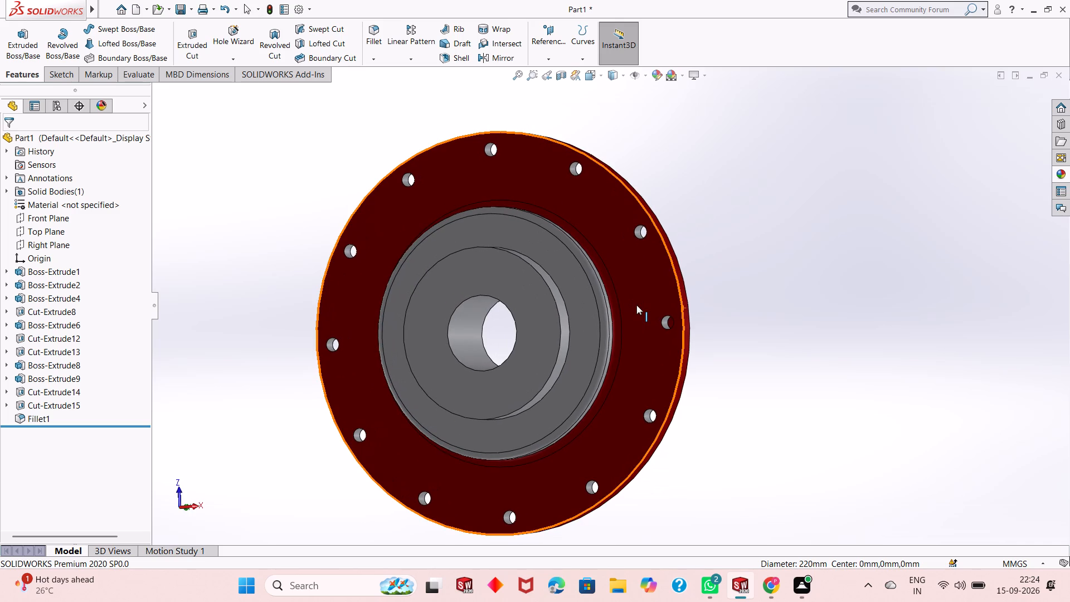
{"action": "middle_click_drag", "start_coordinate": [602, 357], "coordinate": [539, 362]}
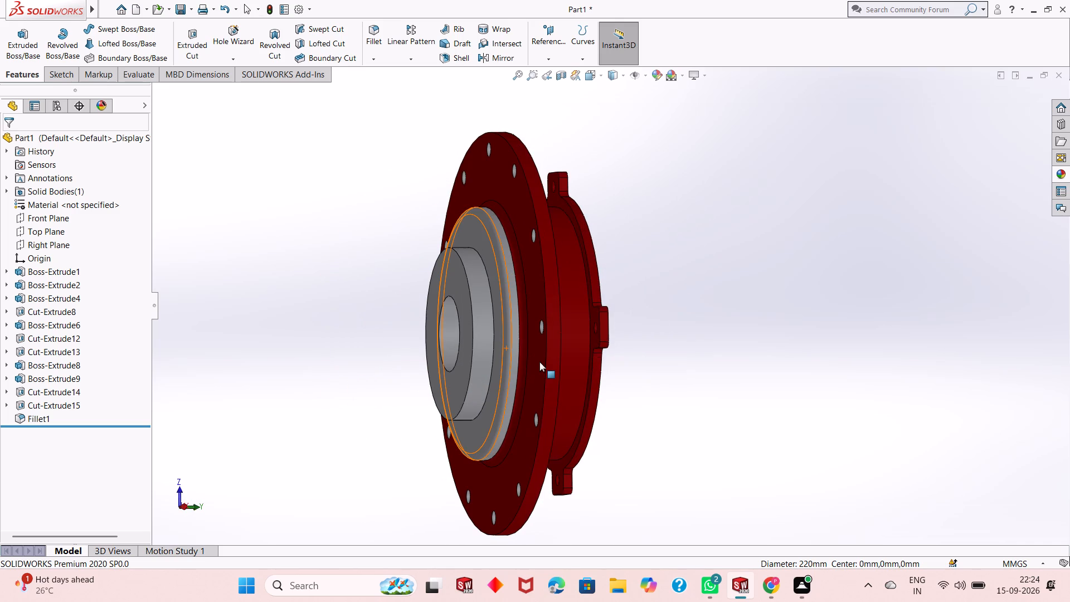
{"action": "middle_click_drag", "start_coordinate": [539, 362], "coordinate": [600, 271]}
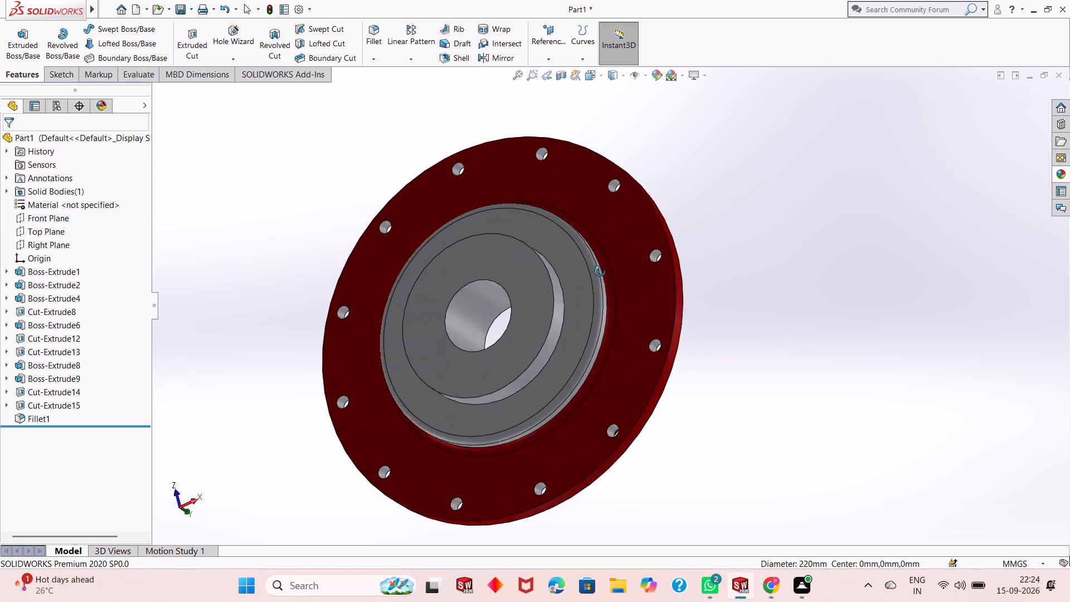
{"action": "middle_click_drag", "start_coordinate": [600, 271], "coordinate": [608, 259]}
{"action": "middle_click_drag", "start_coordinate": [483, 331], "coordinate": [531, 267]}
{"action": "scroll", "coordinate": [489, 212], "scroll_direction": "down", "scroll_amount": 2}
{"action": "scroll", "coordinate": [520, 281], "scroll_direction": "up", "scroll_amount": 1}
{"action": "scroll", "coordinate": [606, 326], "scroll_direction": "up", "scroll_amount": 1}
{"action": "middle_click_drag", "start_coordinate": [663, 294], "coordinate": [484, 213]}
{"action": "scroll", "coordinate": [483, 214], "scroll_direction": "up", "scroll_amount": 1}
{"action": "middle_click_drag", "start_coordinate": [484, 213], "coordinate": [483, 214]}
{"action": "scroll", "coordinate": [484, 212], "scroll_direction": "up", "scroll_amount": 3}
{"action": "scroll", "coordinate": [729, 328], "scroll_direction": "down", "scroll_amount": 3}
{"action": "middle_click_drag", "start_coordinate": [694, 372], "coordinate": [675, 271]}
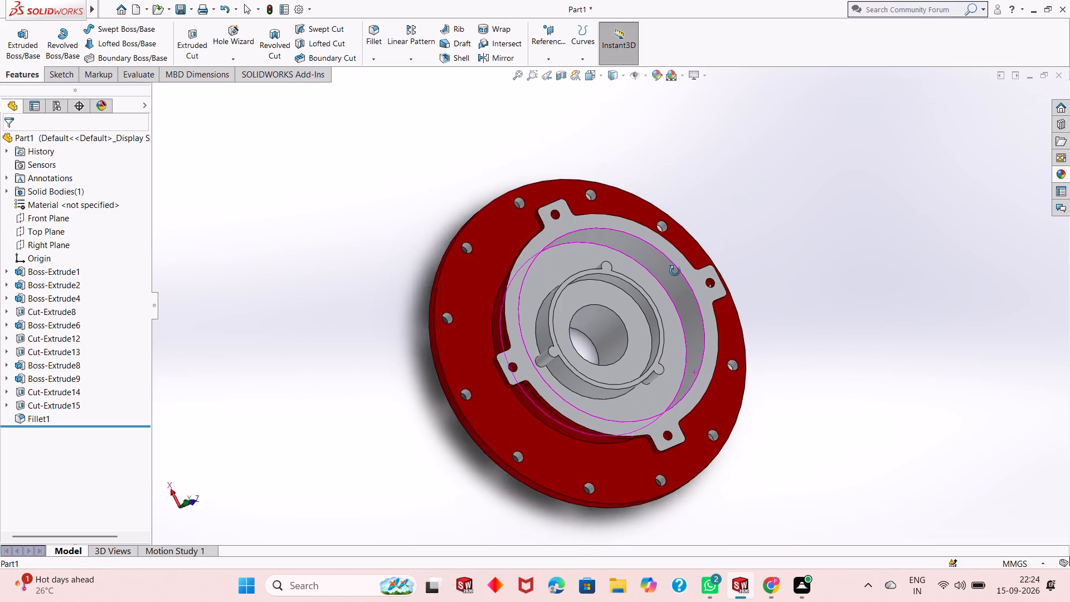
{"action": "middle_click_drag", "start_coordinate": [675, 271], "coordinate": [674, 263]}
{"action": "scroll", "coordinate": [673, 263], "scroll_direction": "up", "scroll_amount": 1}
{"action": "scroll", "coordinate": [673, 263], "scroll_direction": "down", "scroll_amount": 2}
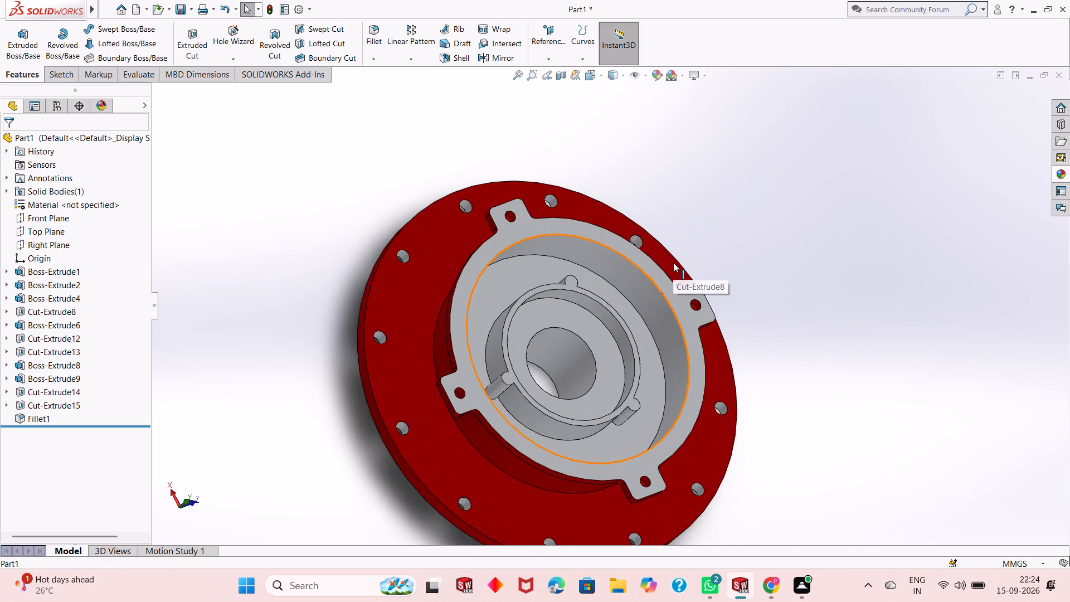
{"action": "scroll", "coordinate": [669, 265], "scroll_direction": "up", "scroll_amount": 2}
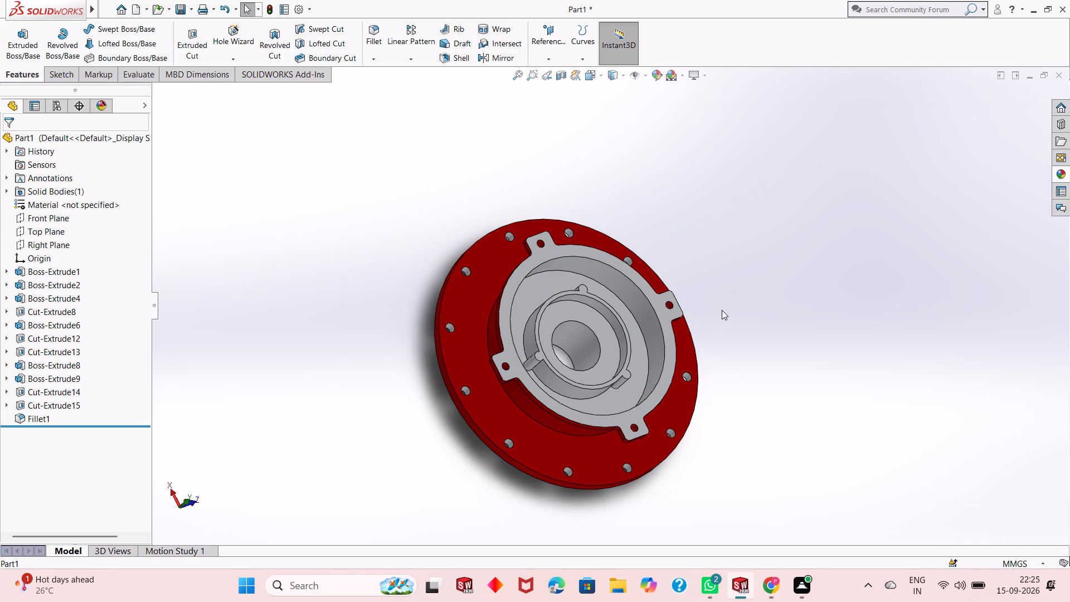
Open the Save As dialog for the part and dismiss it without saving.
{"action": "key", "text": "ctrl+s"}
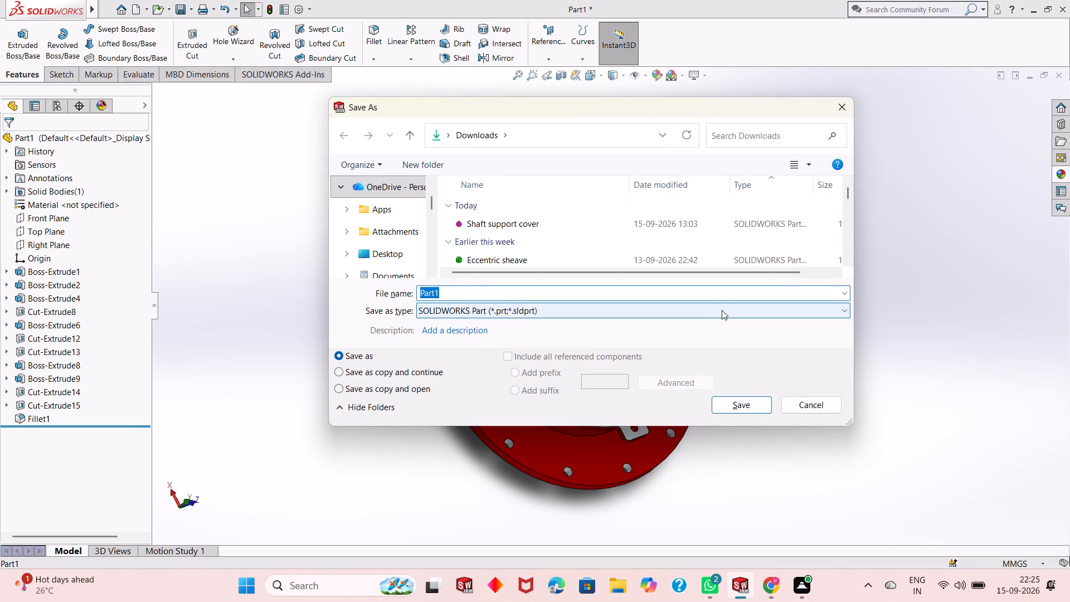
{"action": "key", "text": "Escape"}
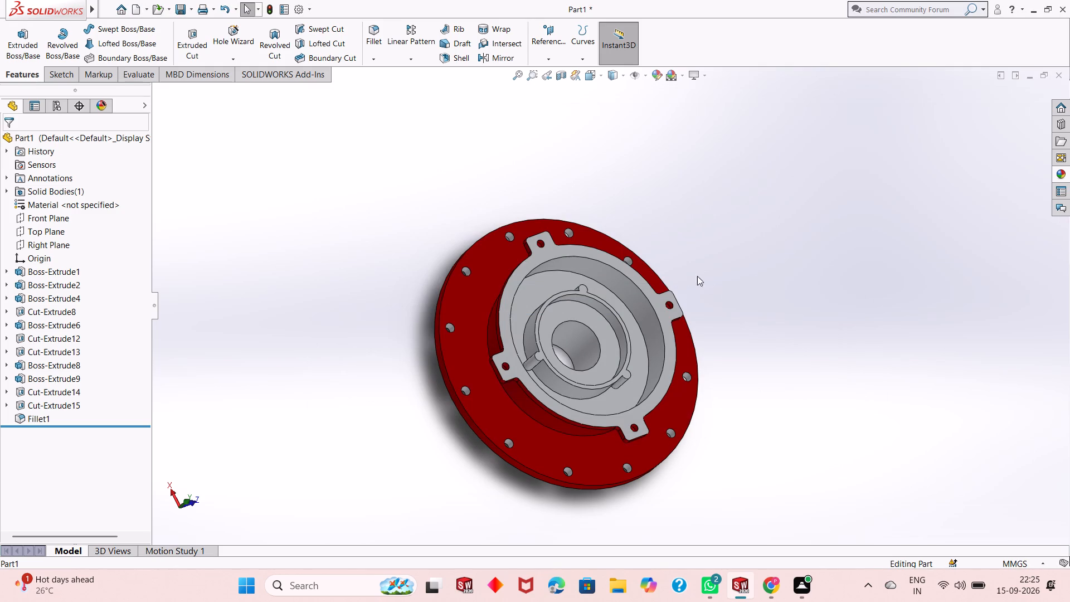
Start a new sketch on the flat front face of the four-lugged ring and view it face-on.
{"action": "left_click", "coordinate": [621, 266]}
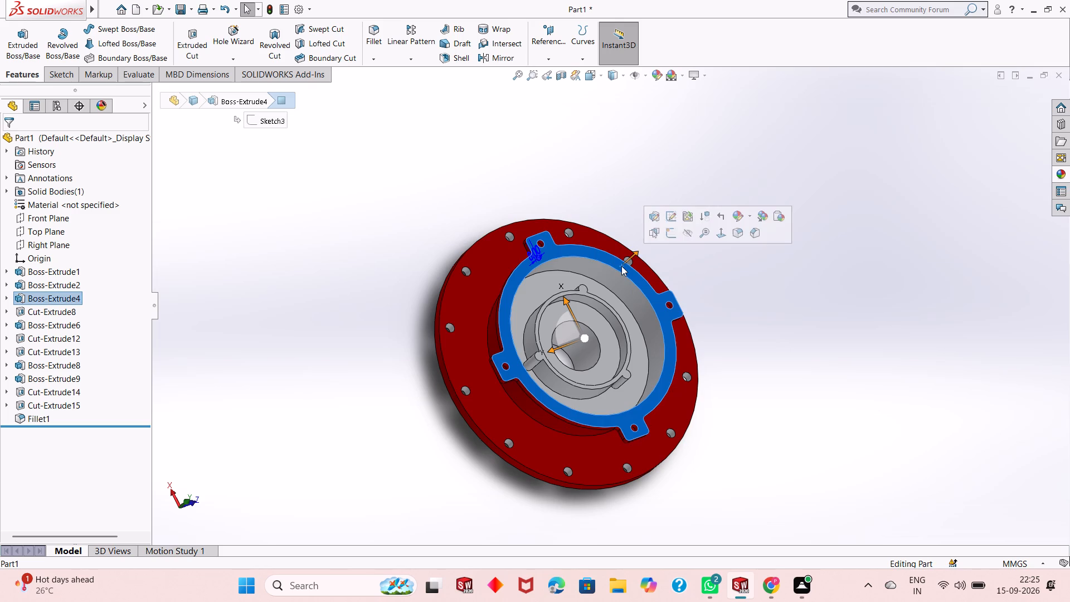
{"action": "left_click", "coordinate": [668, 237]}
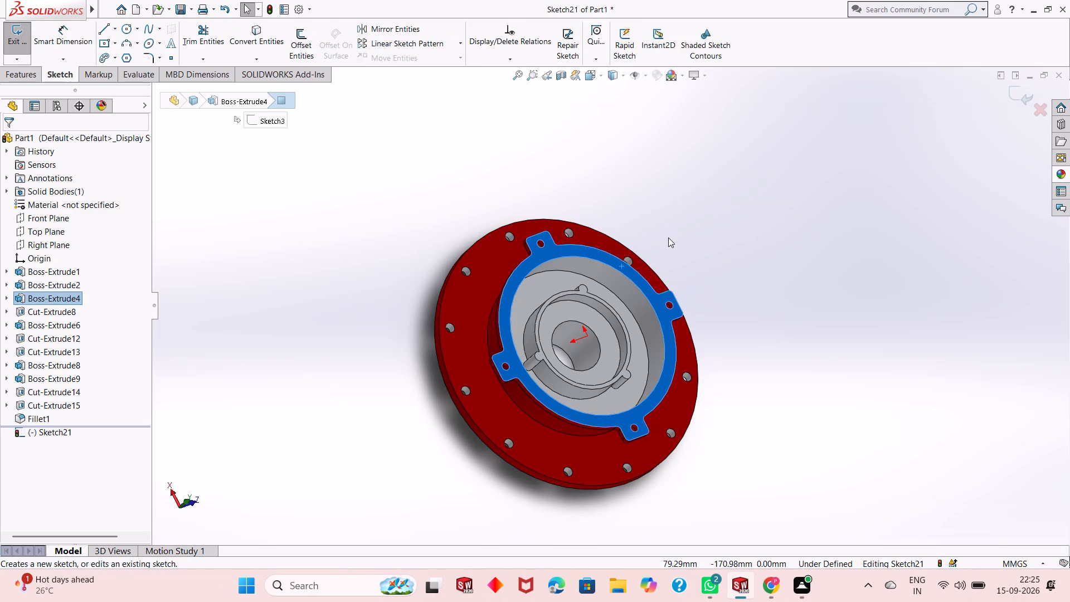
{"action": "key", "text": "ctrl+8"}
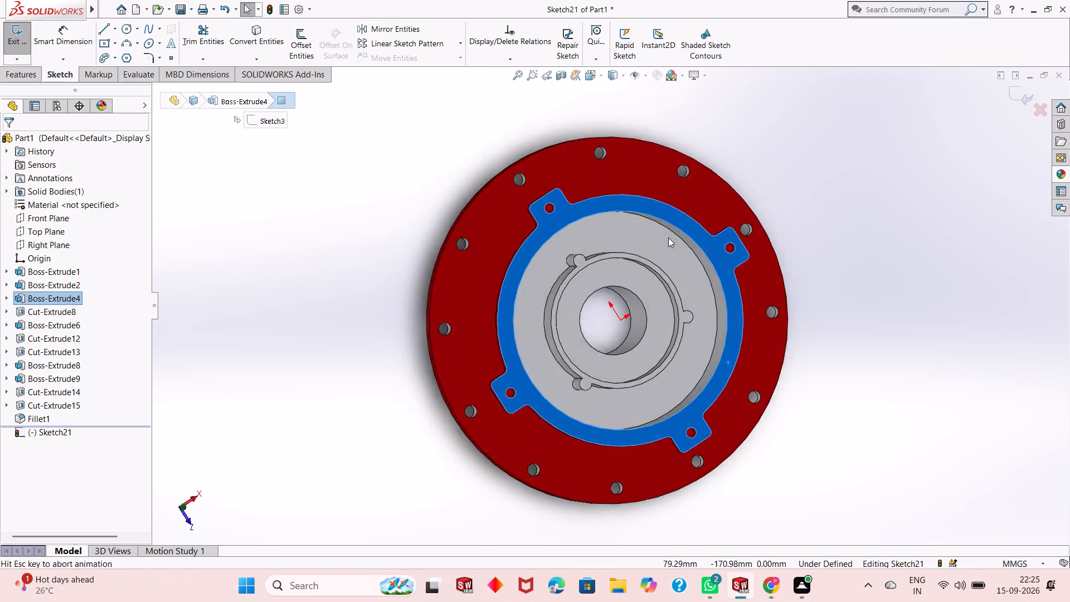
{"action": "key", "text": "Escape"}
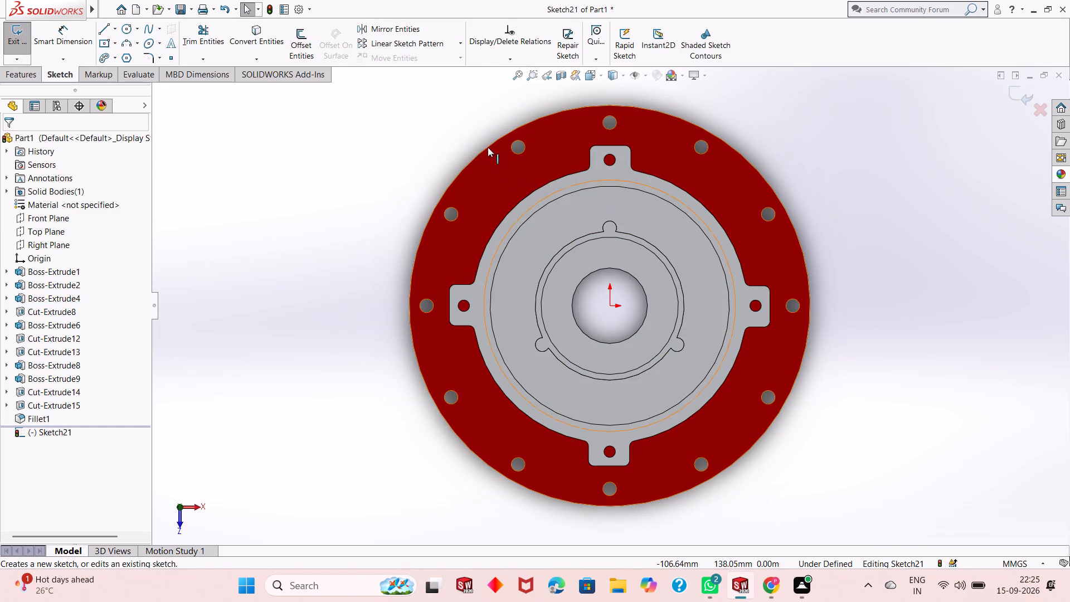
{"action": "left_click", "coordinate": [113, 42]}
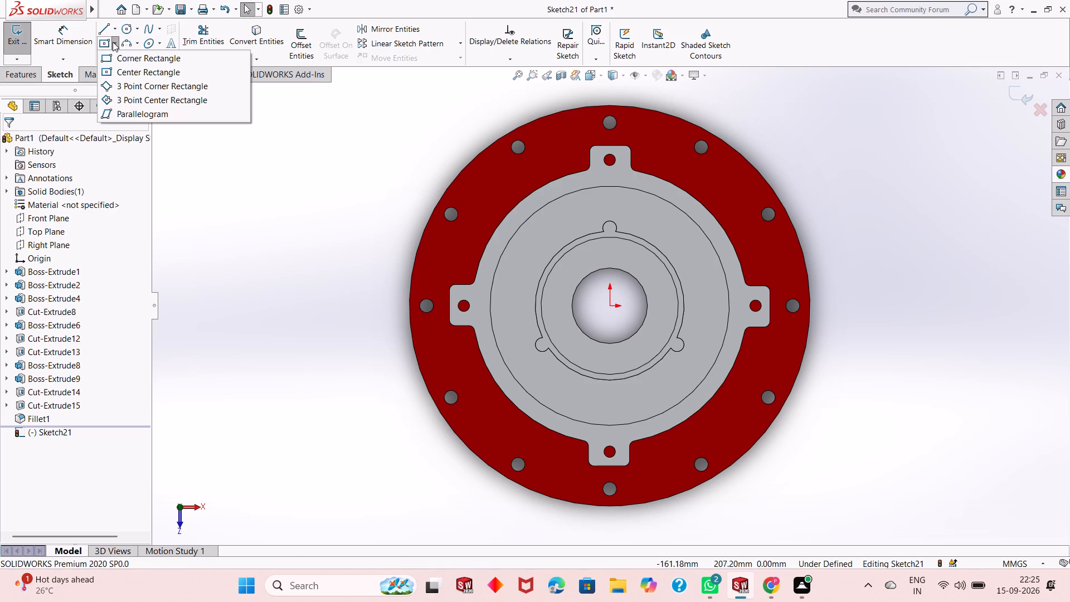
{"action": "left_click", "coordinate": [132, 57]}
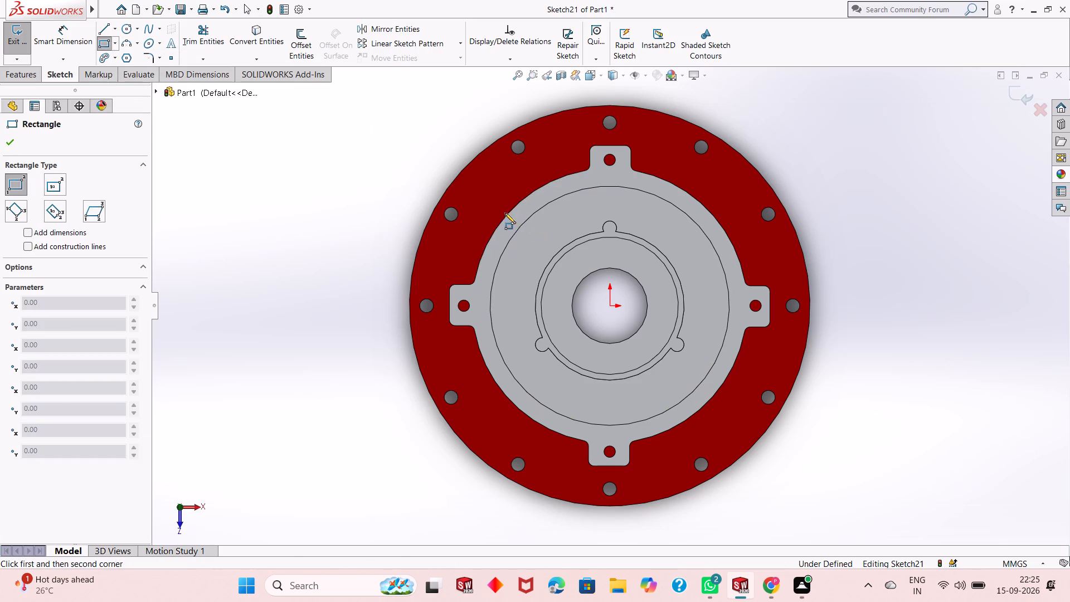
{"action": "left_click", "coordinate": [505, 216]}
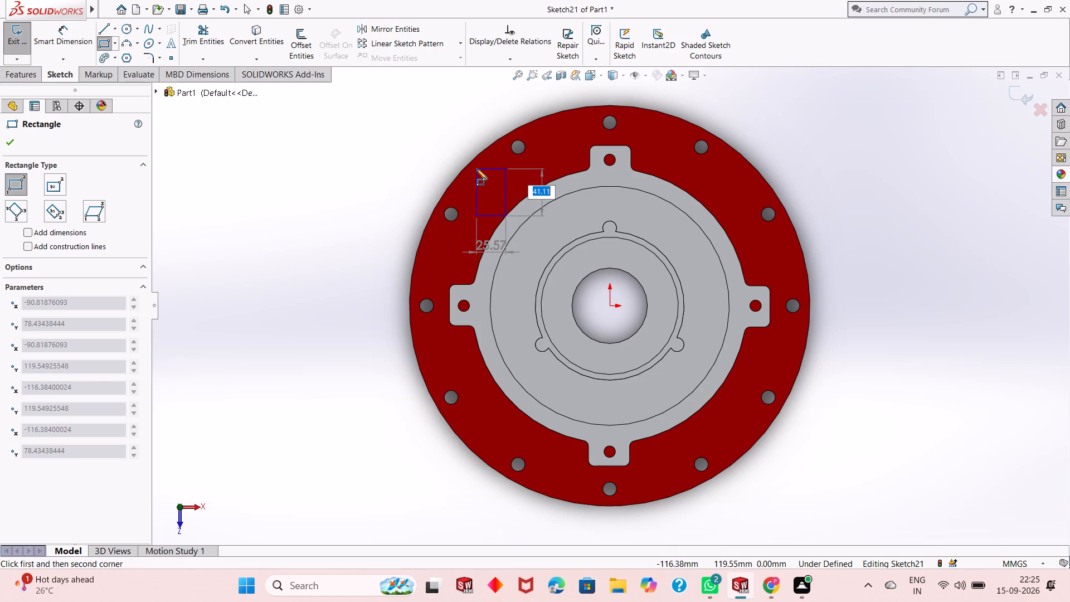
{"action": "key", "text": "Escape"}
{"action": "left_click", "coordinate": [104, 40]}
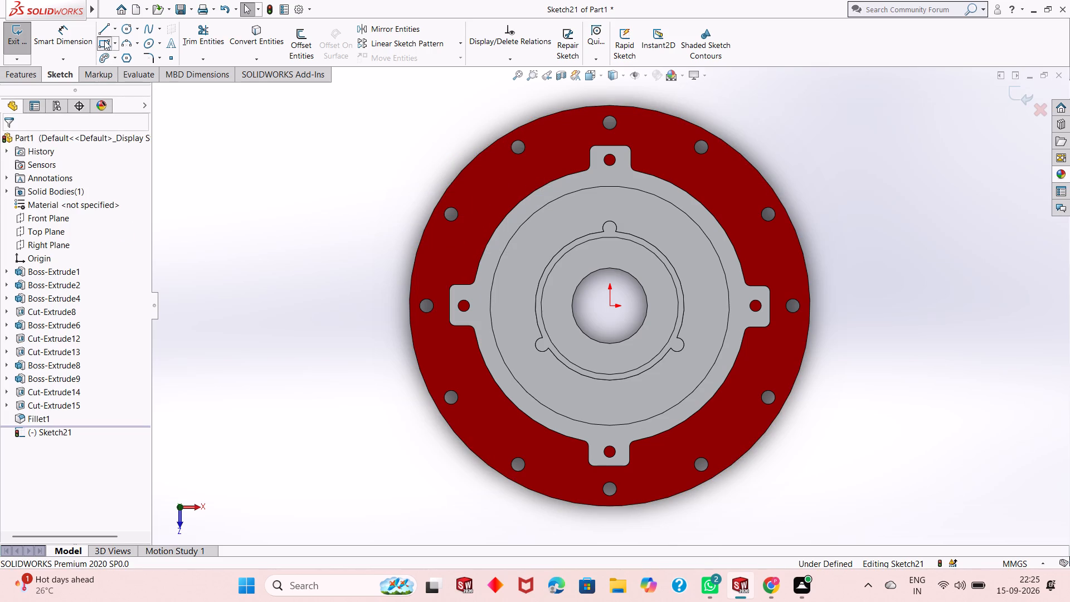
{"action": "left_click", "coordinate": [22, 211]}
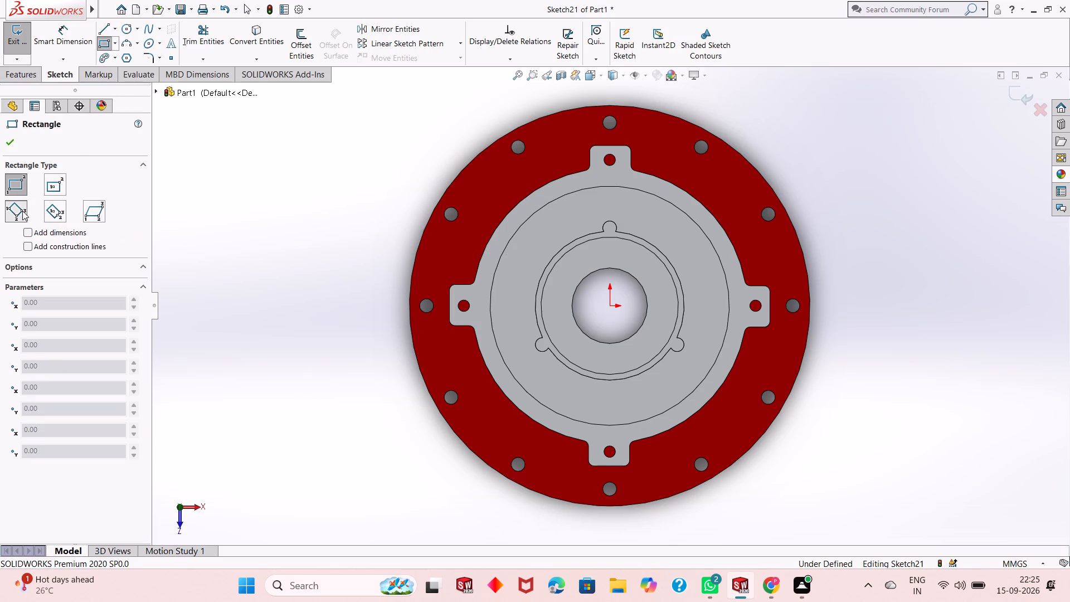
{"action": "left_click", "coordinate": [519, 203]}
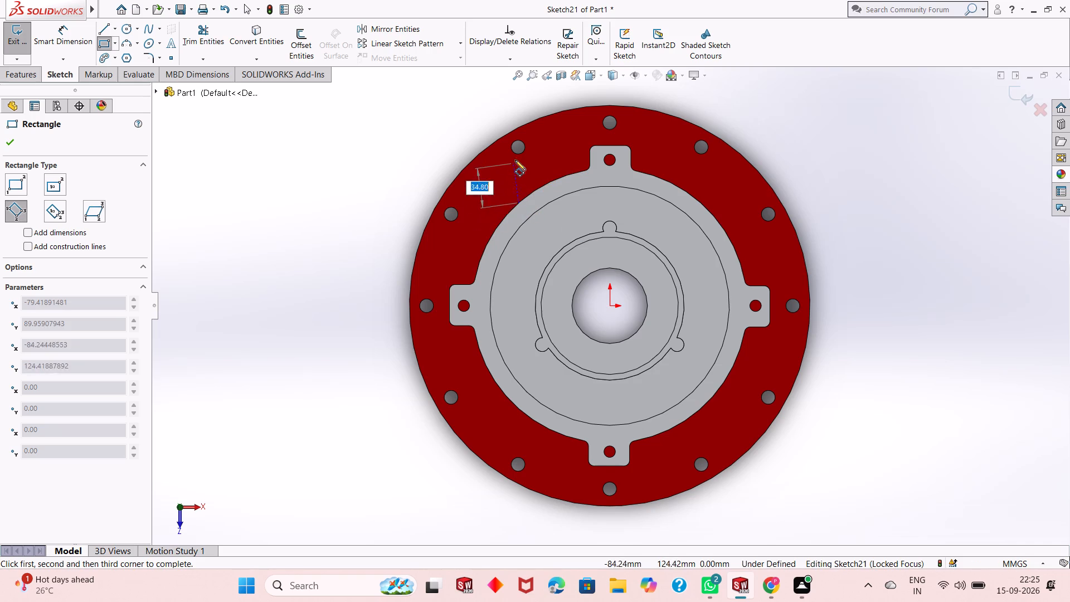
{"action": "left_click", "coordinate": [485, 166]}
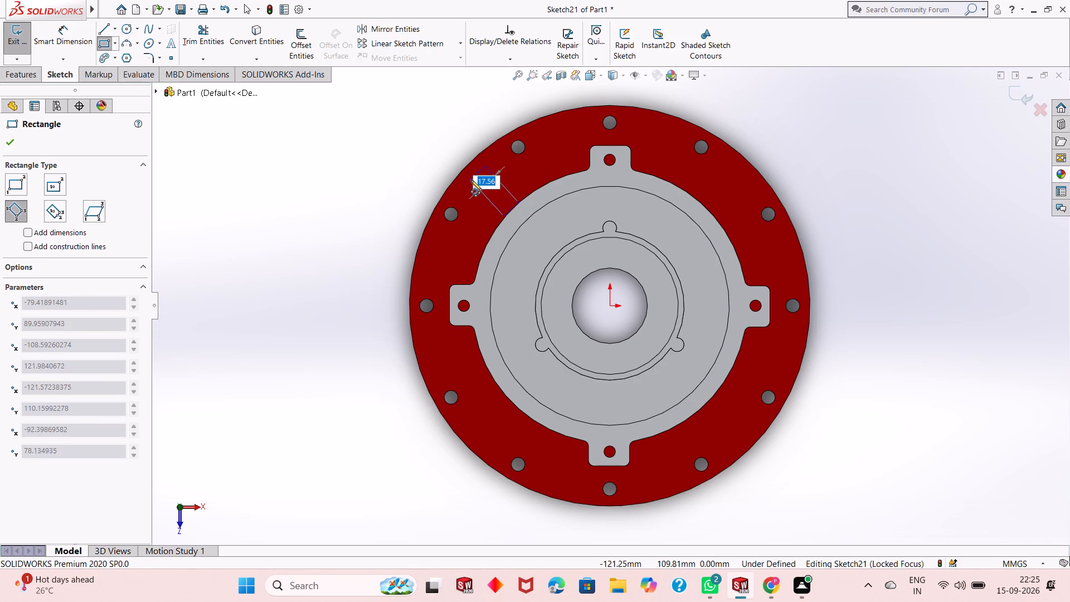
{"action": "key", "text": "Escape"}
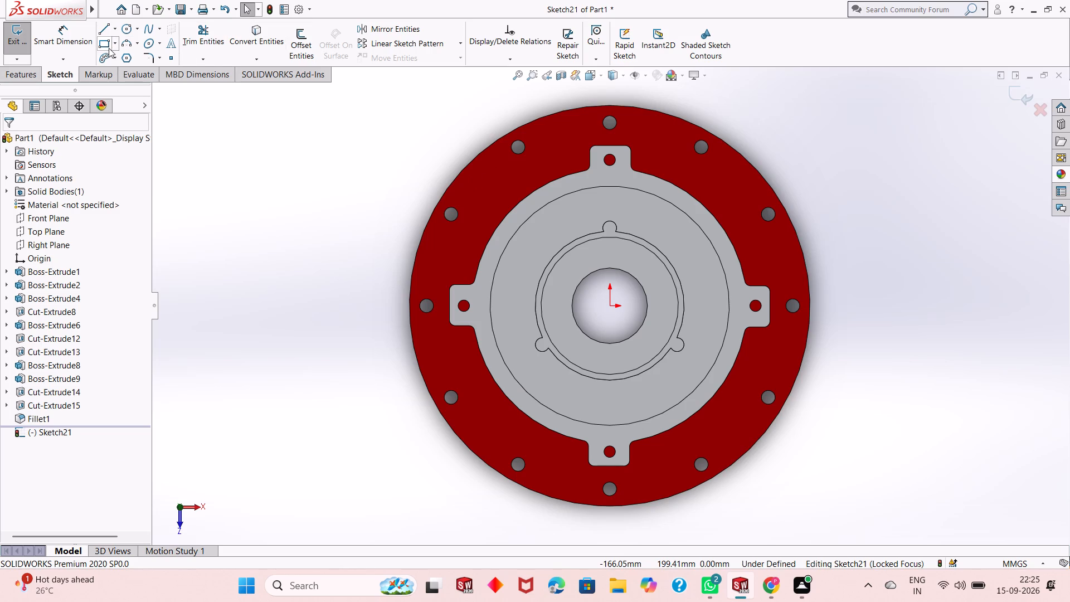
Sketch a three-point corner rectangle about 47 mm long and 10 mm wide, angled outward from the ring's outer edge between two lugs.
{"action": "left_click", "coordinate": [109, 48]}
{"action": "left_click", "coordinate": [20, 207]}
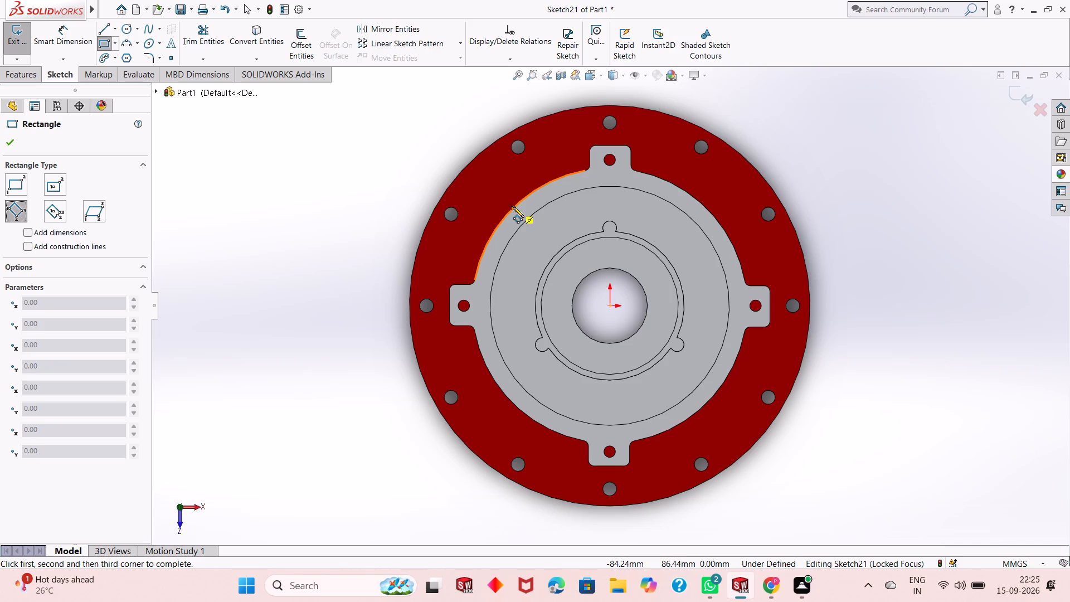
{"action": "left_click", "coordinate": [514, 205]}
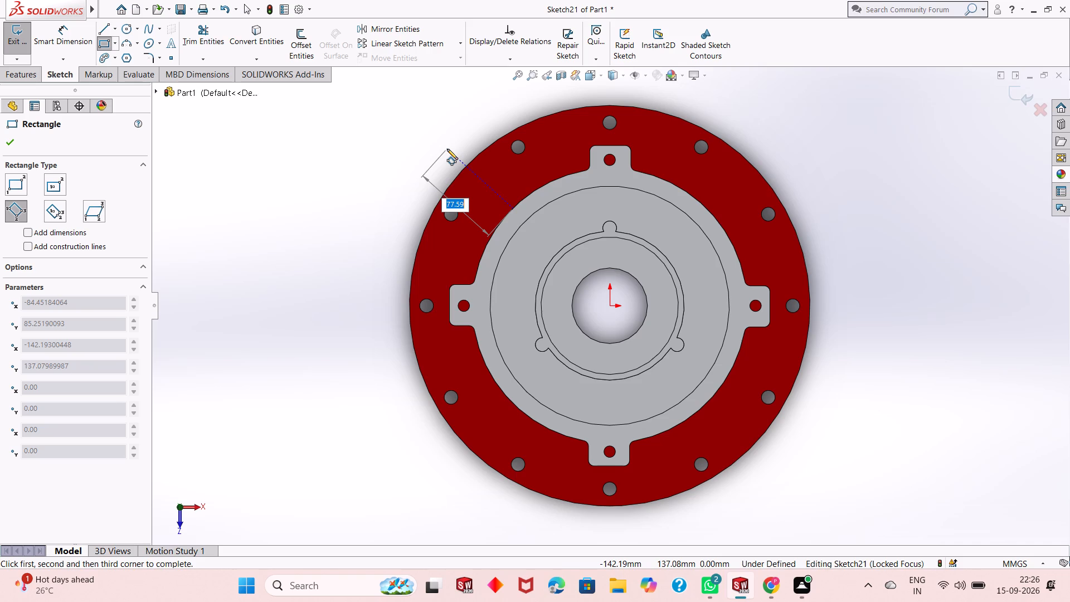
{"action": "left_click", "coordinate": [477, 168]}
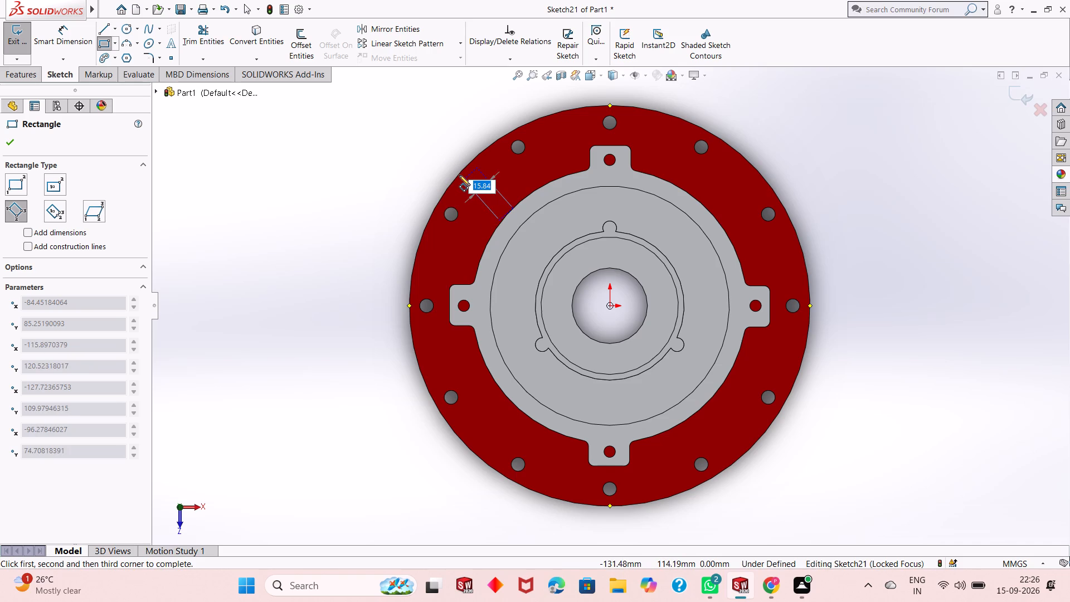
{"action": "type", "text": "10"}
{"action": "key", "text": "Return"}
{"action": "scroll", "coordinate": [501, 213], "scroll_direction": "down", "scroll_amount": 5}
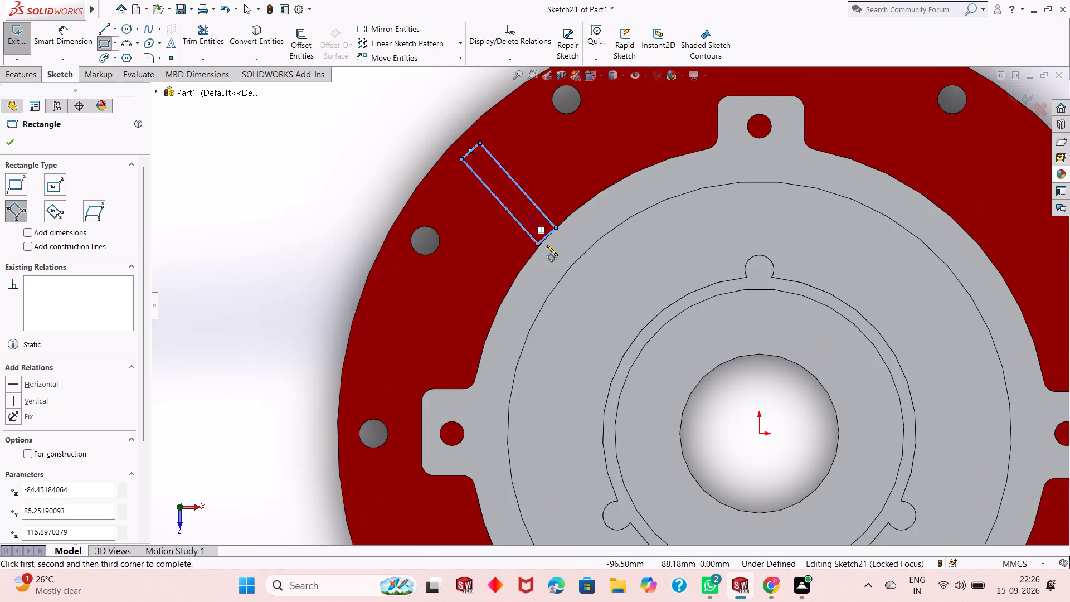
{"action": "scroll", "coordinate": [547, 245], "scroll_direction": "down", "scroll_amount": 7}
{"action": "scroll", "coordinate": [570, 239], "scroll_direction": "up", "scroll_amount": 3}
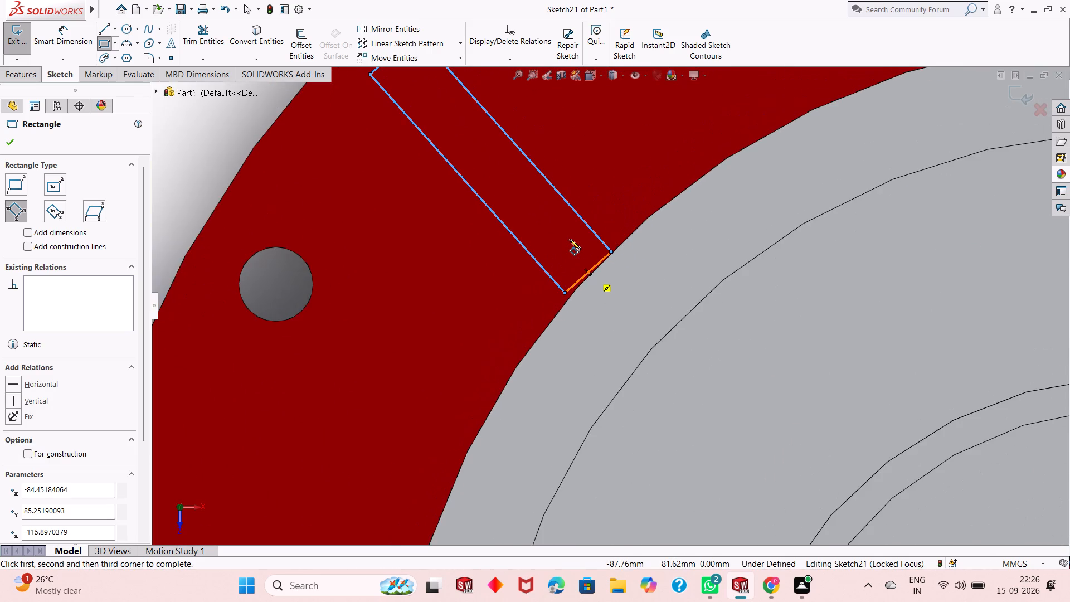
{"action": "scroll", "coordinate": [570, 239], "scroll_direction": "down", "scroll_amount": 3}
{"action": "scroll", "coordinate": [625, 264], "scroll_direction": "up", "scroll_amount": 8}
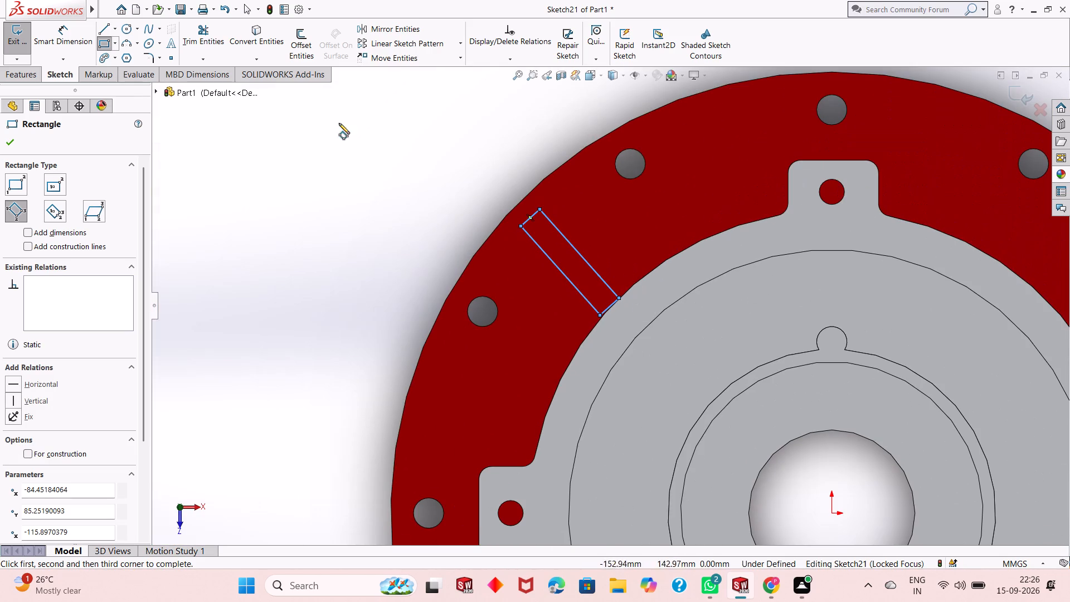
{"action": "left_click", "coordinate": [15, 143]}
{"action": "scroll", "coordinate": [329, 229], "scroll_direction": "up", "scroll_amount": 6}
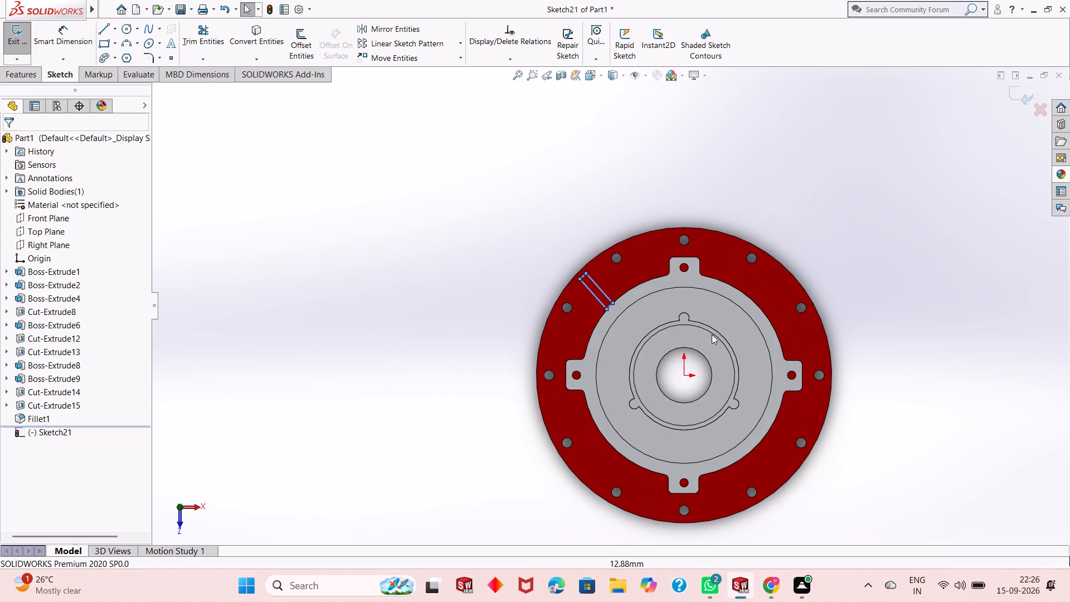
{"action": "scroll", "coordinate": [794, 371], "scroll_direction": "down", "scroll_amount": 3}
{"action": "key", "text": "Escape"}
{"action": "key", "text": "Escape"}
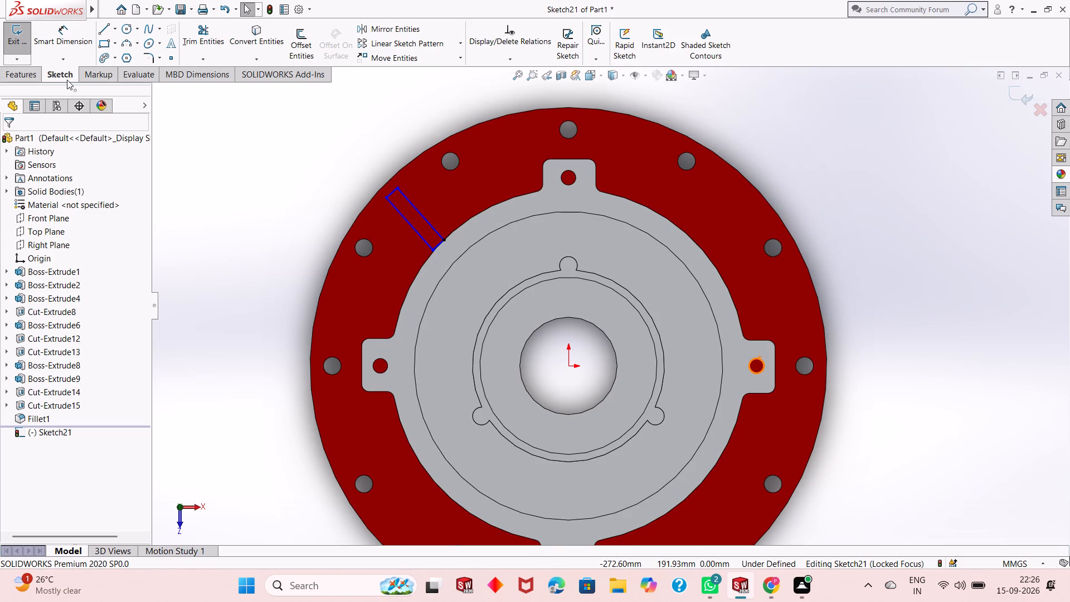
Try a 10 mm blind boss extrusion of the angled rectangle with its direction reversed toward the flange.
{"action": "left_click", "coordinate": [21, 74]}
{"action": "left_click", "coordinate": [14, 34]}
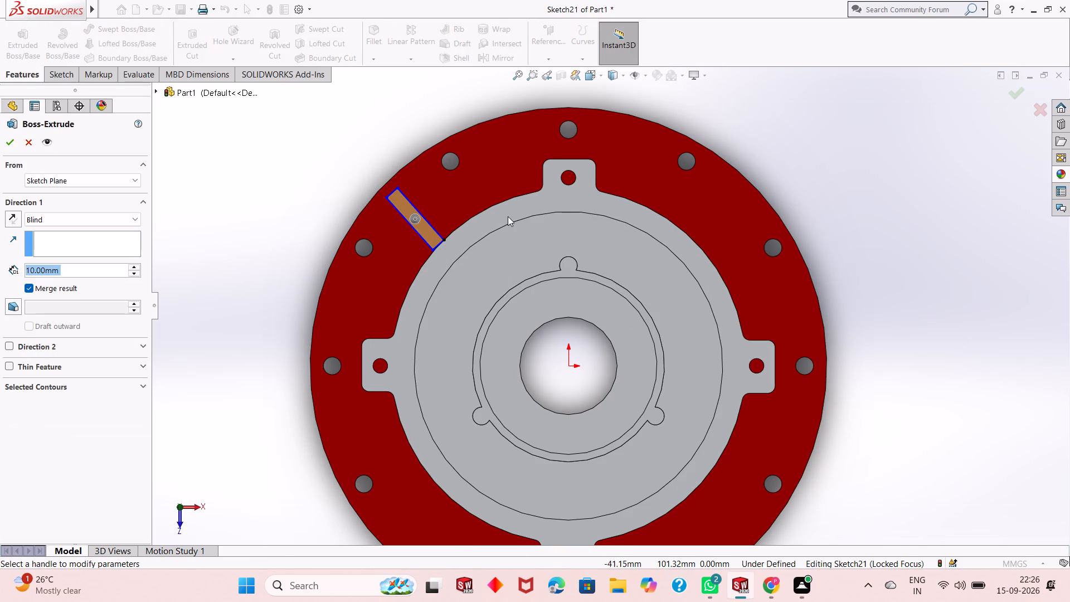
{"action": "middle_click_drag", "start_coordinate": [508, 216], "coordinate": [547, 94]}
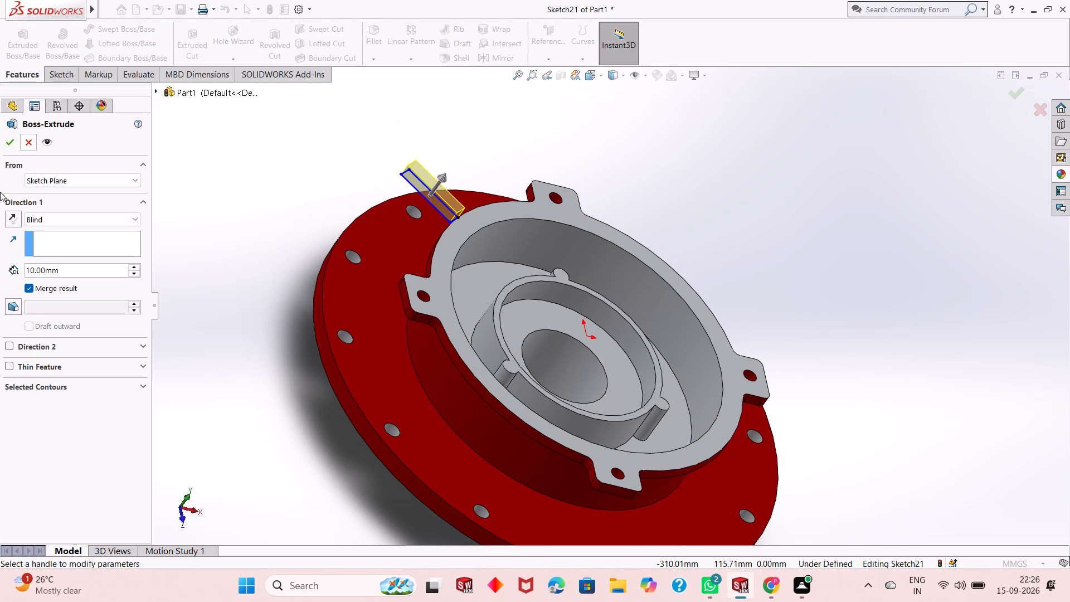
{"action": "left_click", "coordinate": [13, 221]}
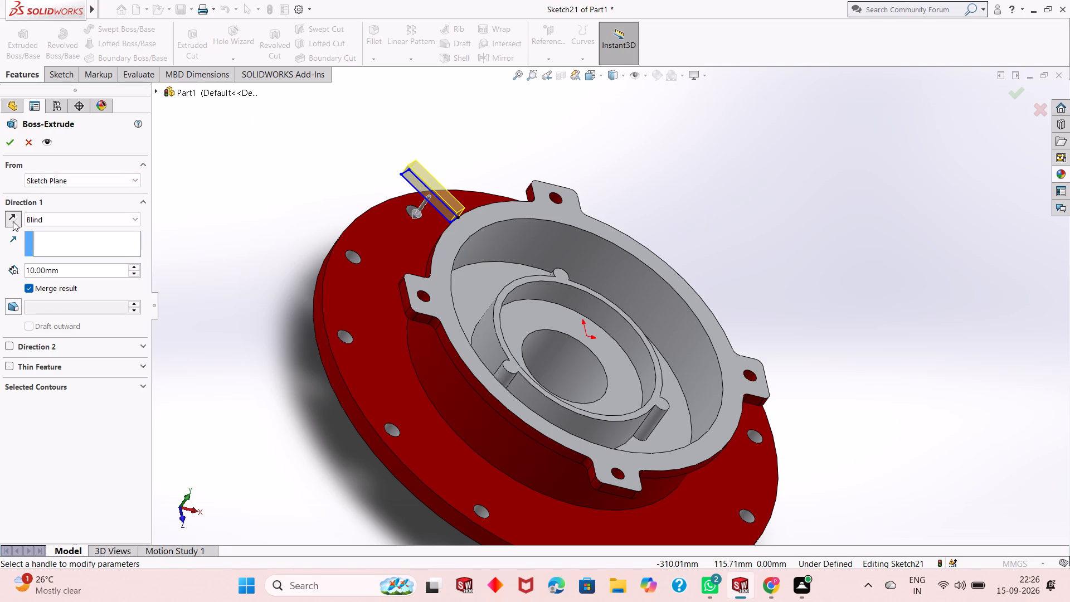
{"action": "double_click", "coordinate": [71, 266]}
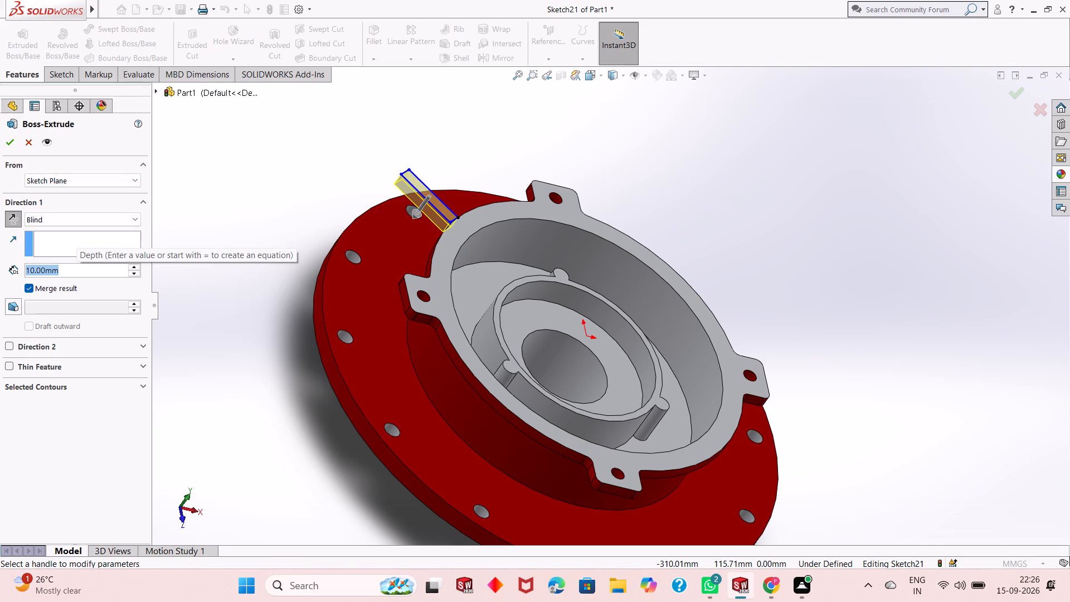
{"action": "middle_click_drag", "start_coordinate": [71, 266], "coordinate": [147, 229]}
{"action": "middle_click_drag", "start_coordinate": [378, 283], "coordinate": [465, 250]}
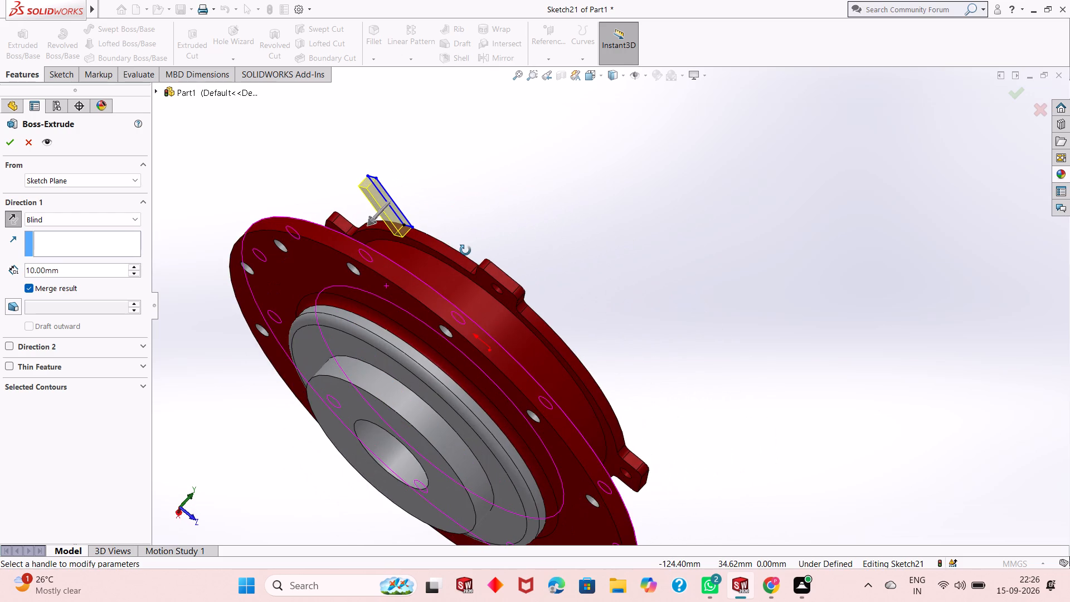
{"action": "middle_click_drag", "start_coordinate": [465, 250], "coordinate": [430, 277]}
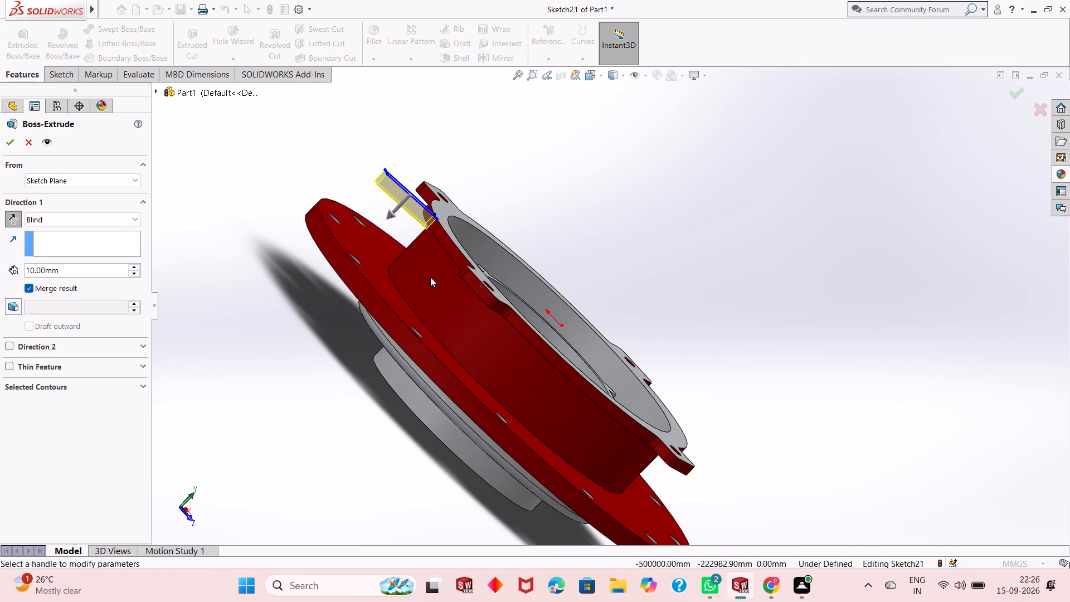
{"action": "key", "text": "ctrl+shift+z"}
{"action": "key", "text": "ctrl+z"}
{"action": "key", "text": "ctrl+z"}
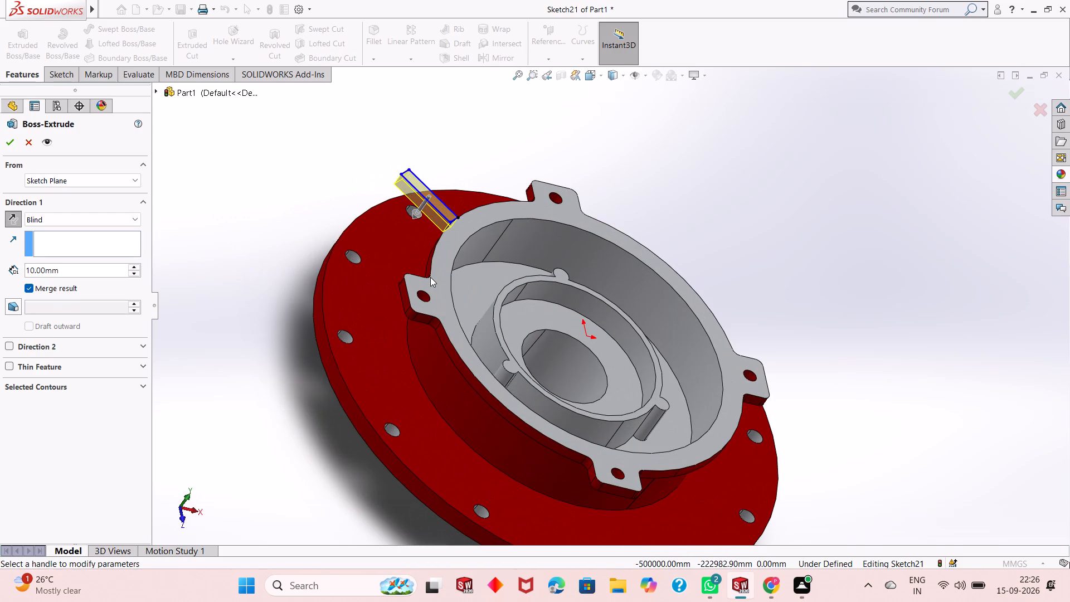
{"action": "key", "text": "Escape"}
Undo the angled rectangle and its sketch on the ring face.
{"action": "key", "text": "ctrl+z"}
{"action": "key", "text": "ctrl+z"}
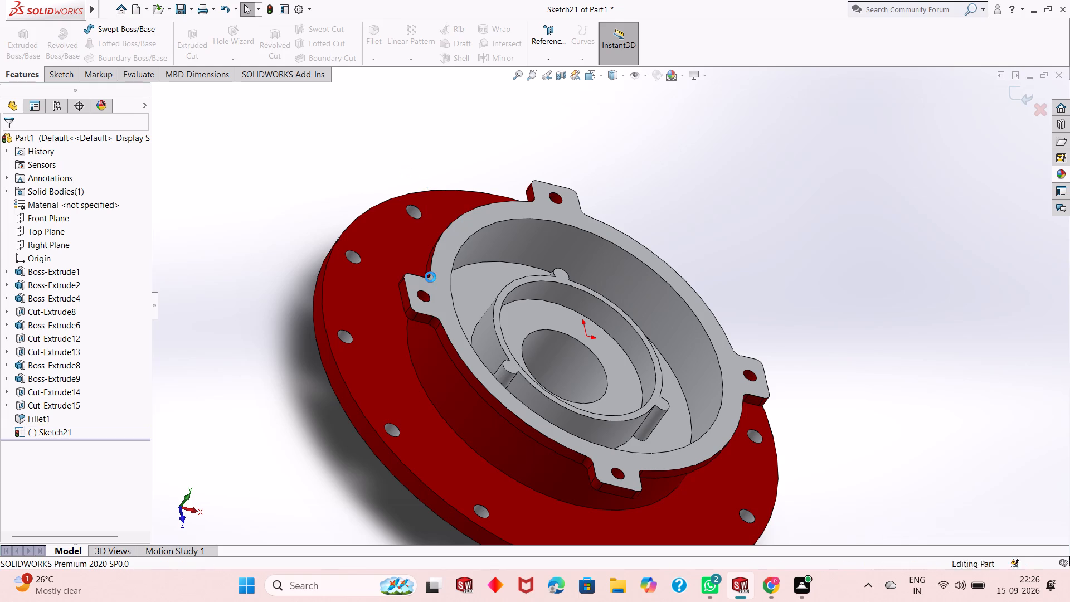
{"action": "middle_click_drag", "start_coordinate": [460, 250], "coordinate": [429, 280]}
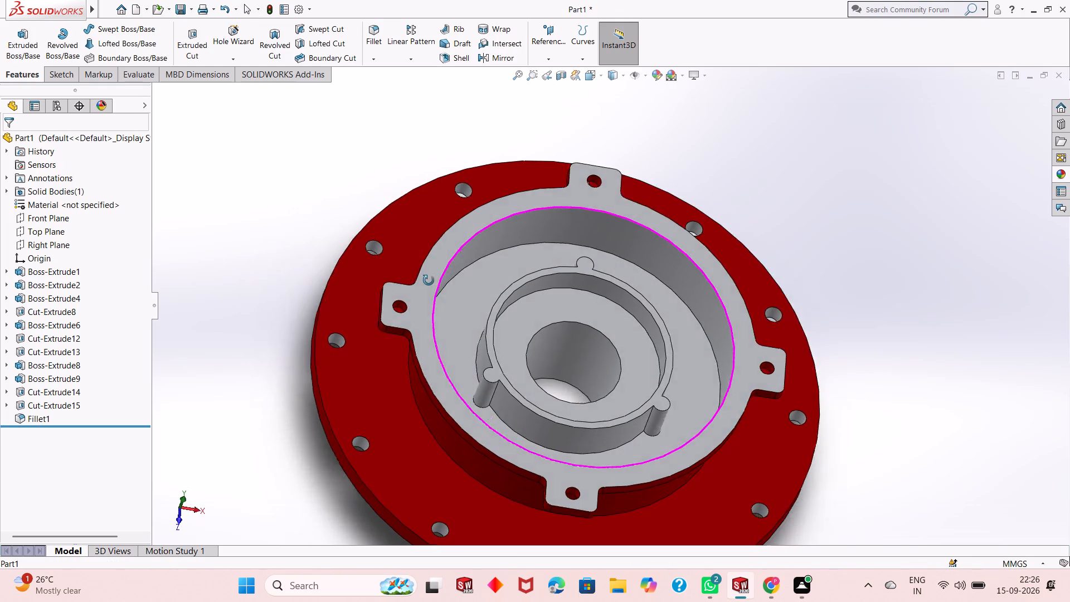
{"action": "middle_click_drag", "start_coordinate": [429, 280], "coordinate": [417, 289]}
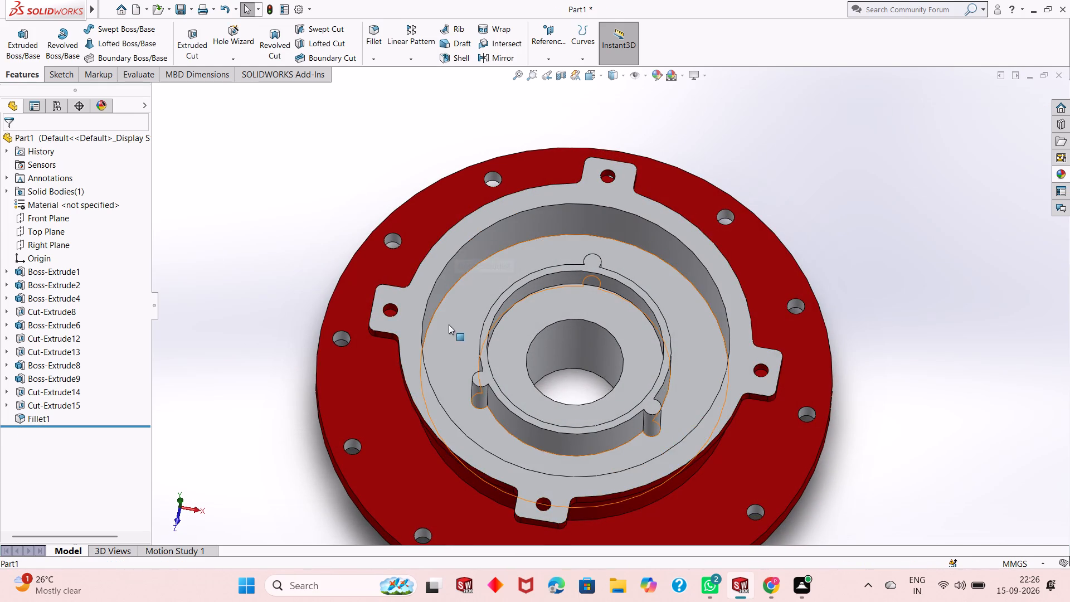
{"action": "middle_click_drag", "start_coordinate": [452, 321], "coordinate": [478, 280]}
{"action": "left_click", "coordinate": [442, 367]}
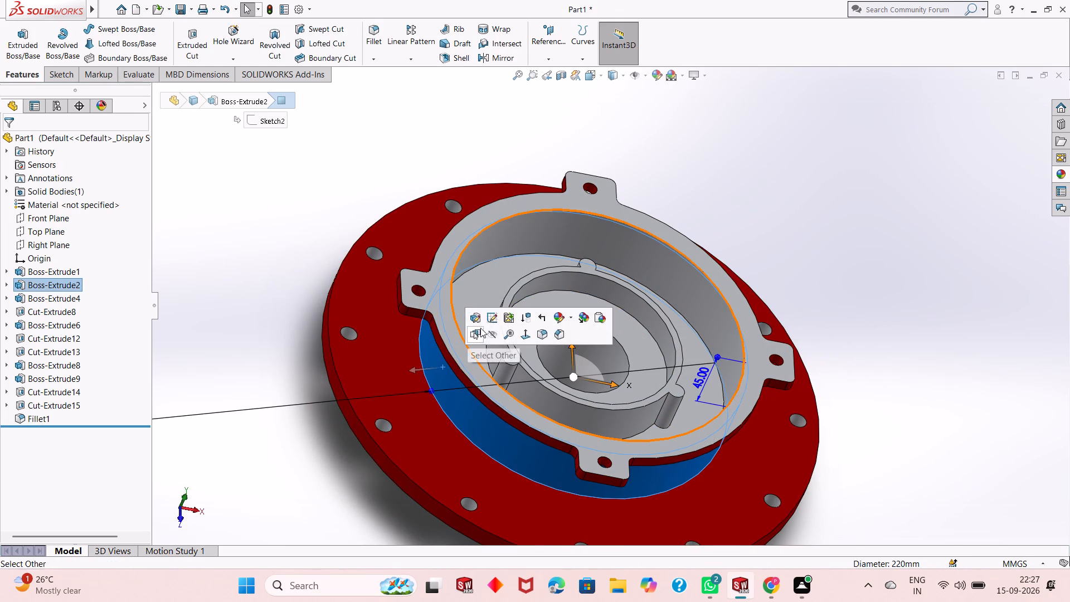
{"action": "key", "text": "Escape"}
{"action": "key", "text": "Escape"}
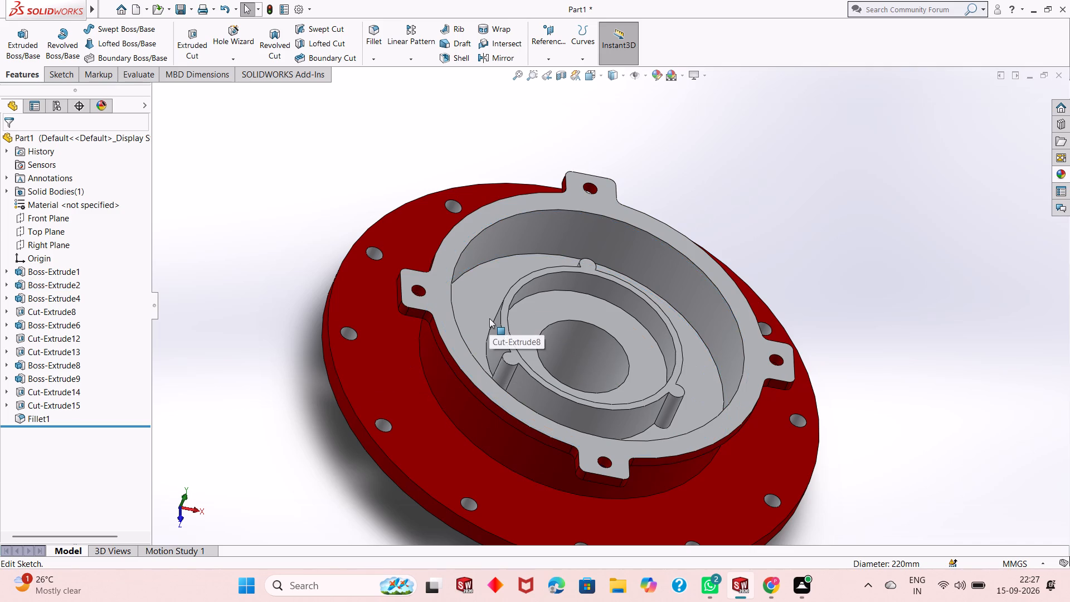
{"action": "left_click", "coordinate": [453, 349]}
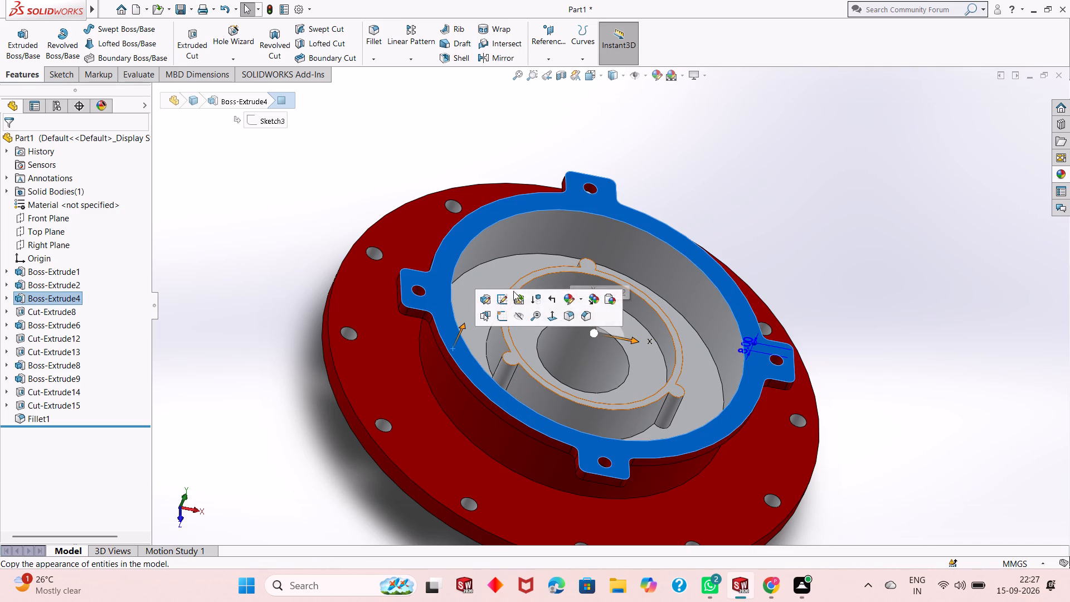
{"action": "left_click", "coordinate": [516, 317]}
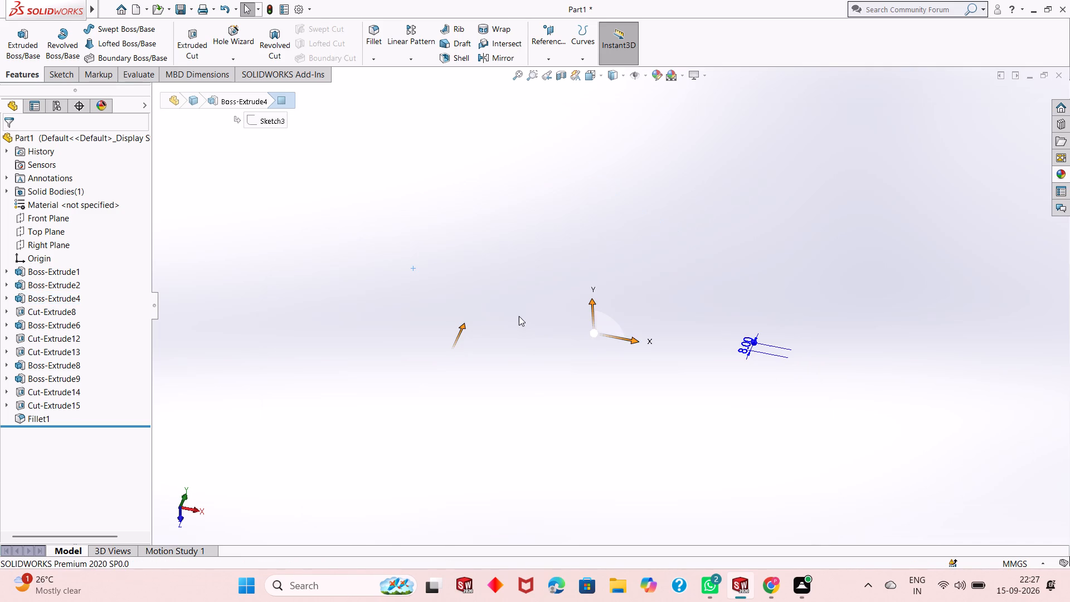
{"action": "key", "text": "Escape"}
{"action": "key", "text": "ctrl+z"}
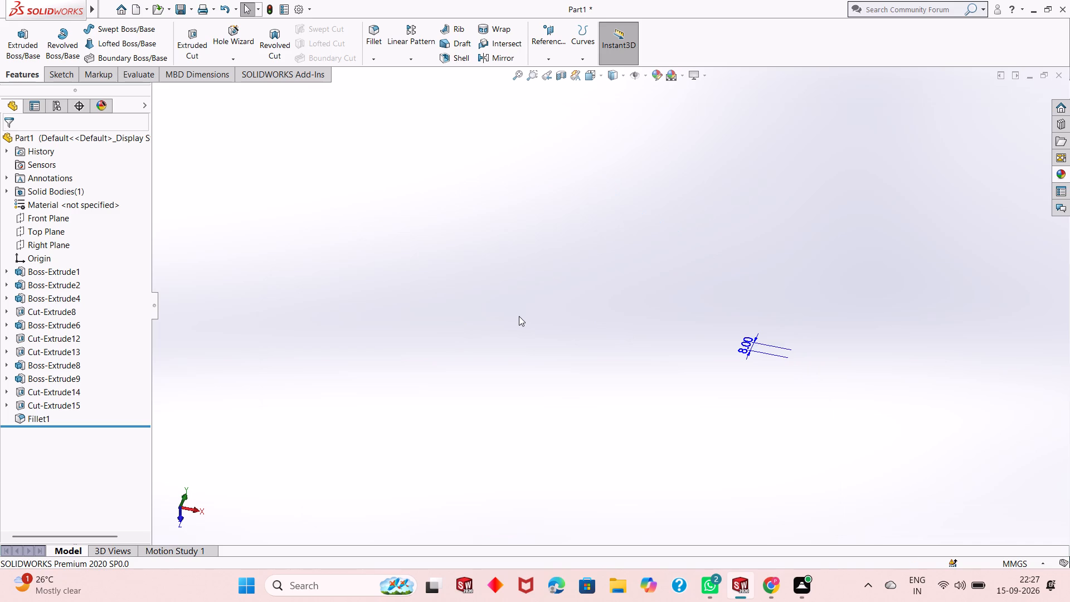
View the part face-on and start a new rectangle sketch on the flat front face of the four-lugged ring.
{"action": "middle_click_drag", "start_coordinate": [512, 356], "coordinate": [513, 273]}
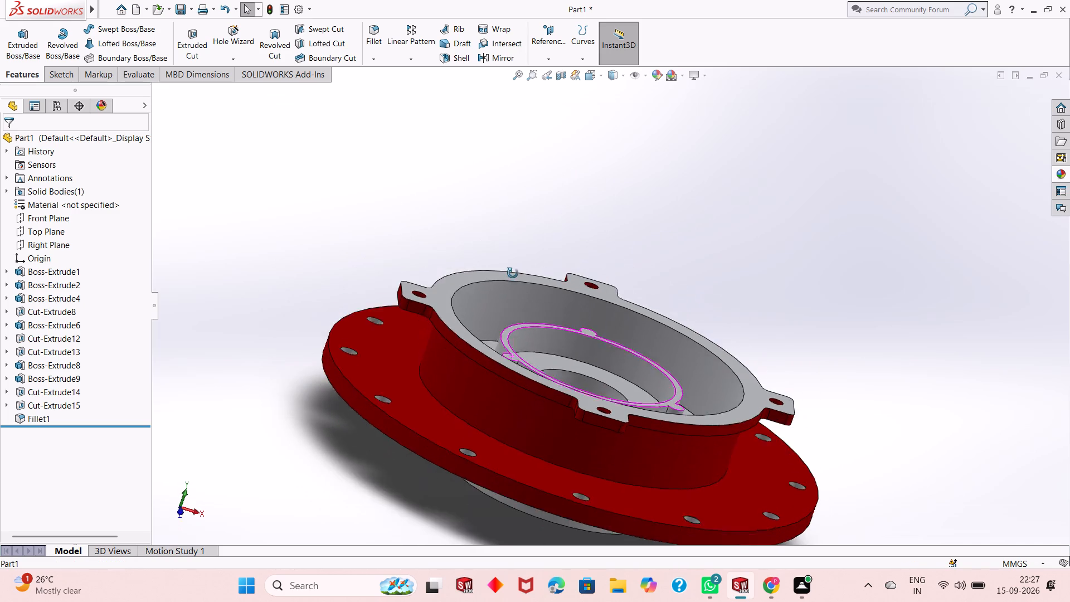
{"action": "middle_click_drag", "start_coordinate": [513, 273], "coordinate": [515, 266]}
{"action": "middle_click_drag", "start_coordinate": [483, 287], "coordinate": [539, 259]}
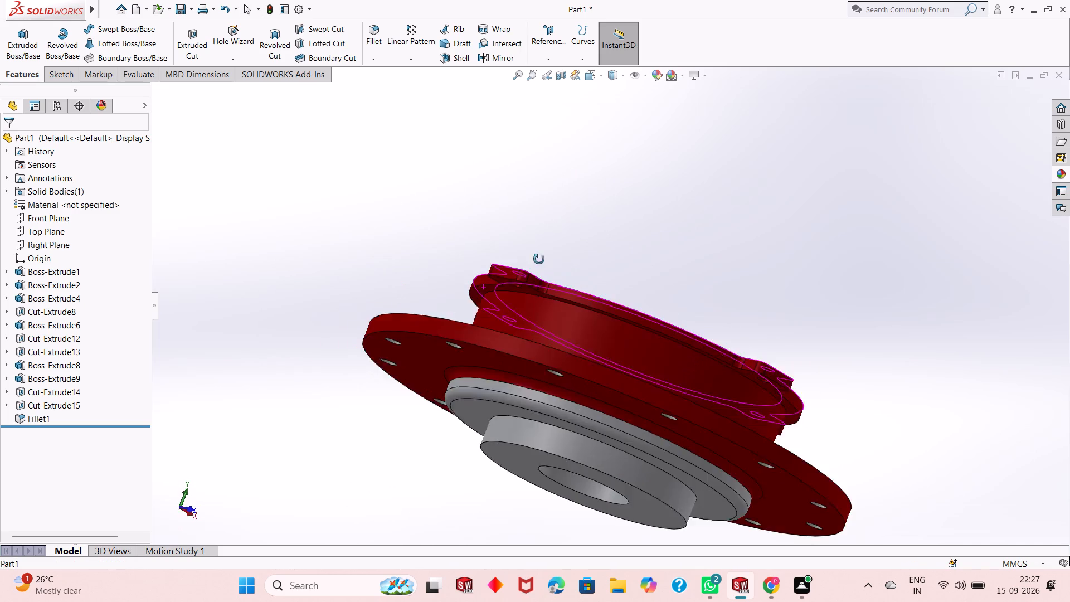
{"action": "middle_click_drag", "start_coordinate": [539, 259], "coordinate": [482, 312]}
{"action": "scroll", "coordinate": [482, 312], "scroll_direction": "up", "scroll_amount": 1}
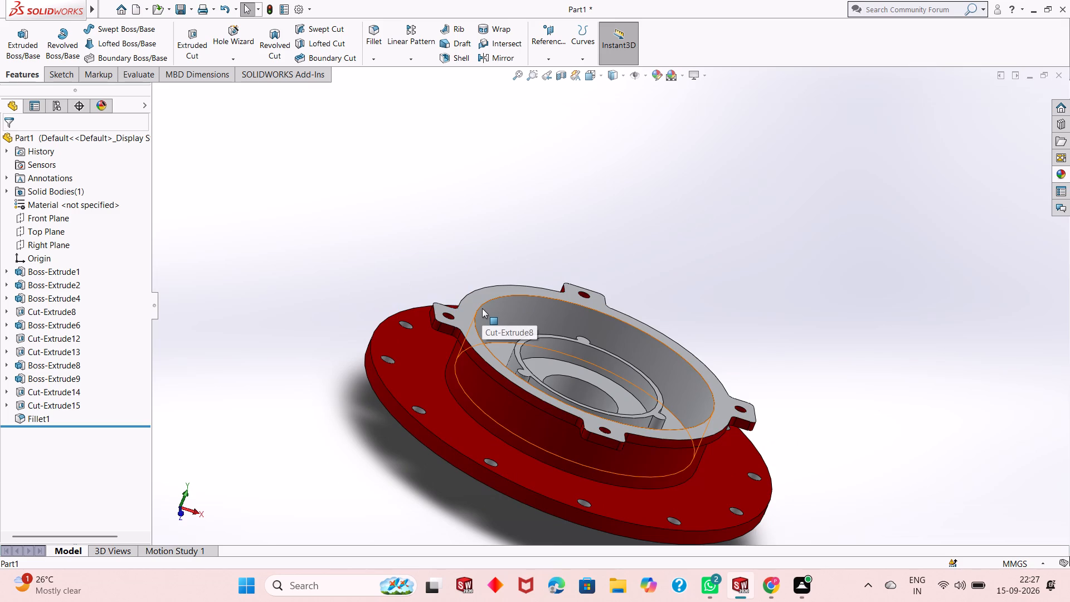
{"action": "left_click", "coordinate": [502, 291]}
{"action": "key", "text": "ctrl+8"}
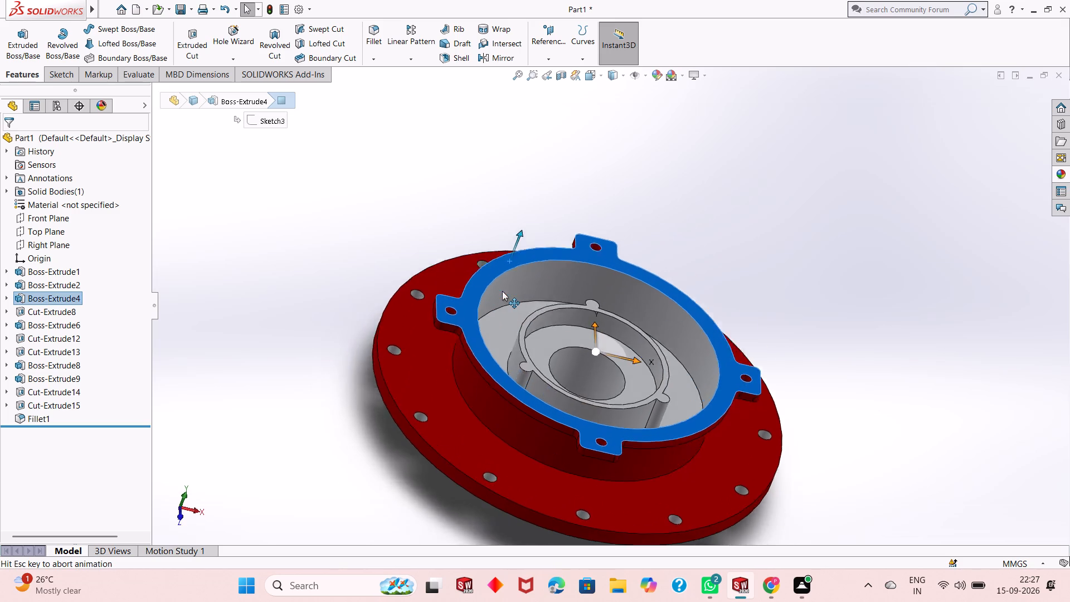
{"action": "key", "text": "Escape"}
{"action": "key", "text": "Escape"}
{"action": "key", "text": "Escape"}
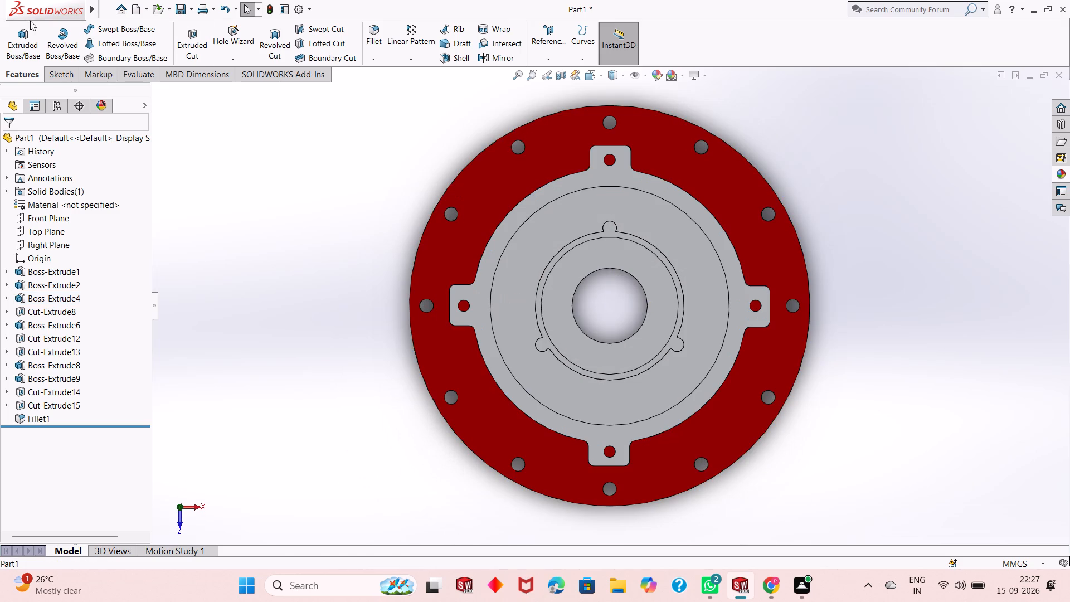
{"action": "left_click", "coordinate": [60, 70]}
{"action": "left_click", "coordinate": [111, 44]}
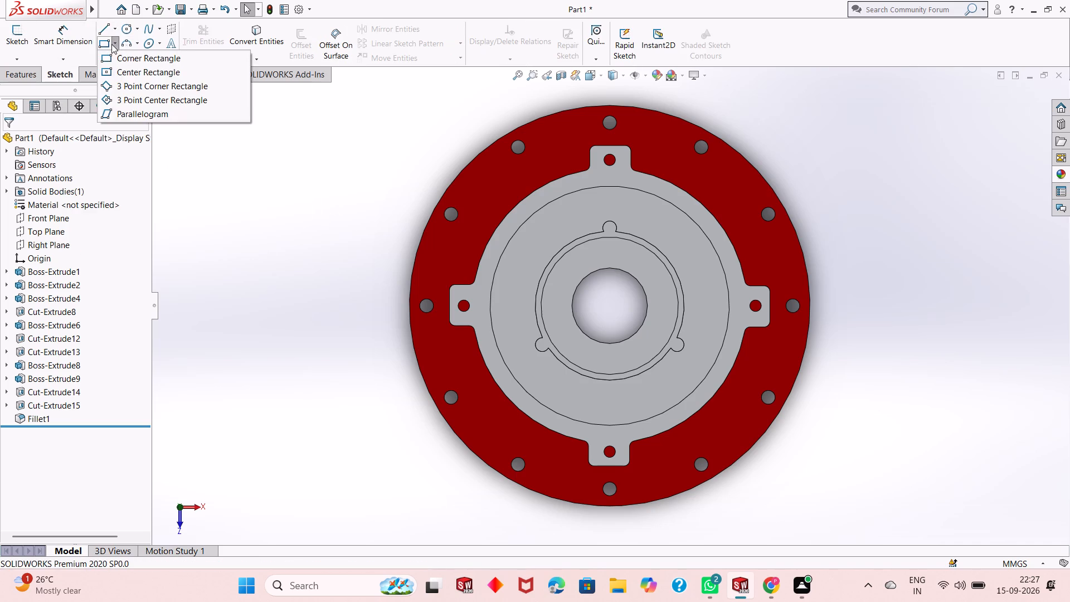
{"action": "left_click", "coordinate": [106, 43]}
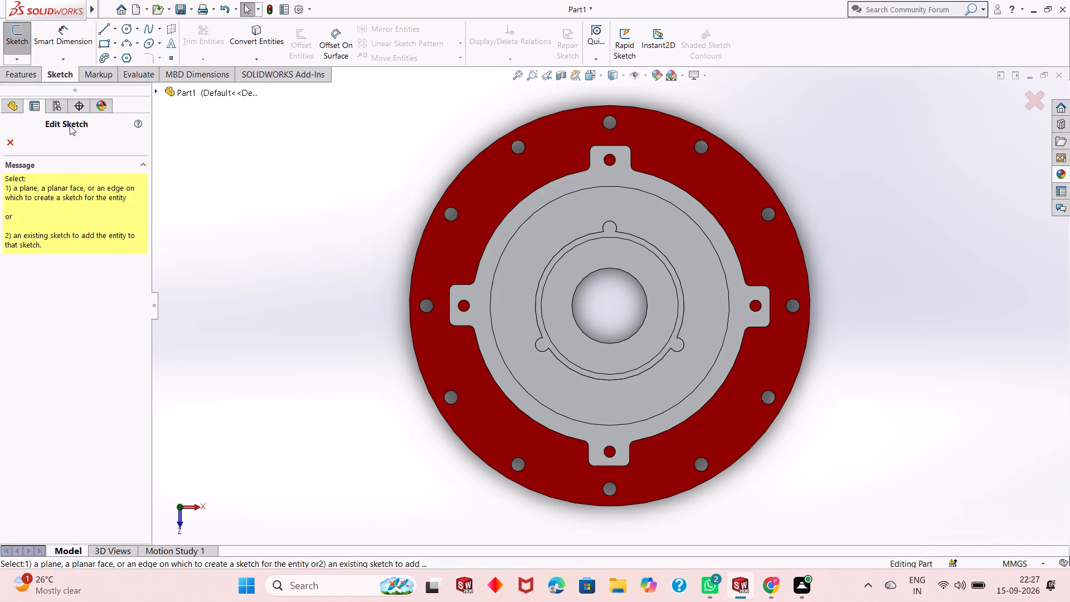
{"action": "left_click", "coordinate": [504, 228]}
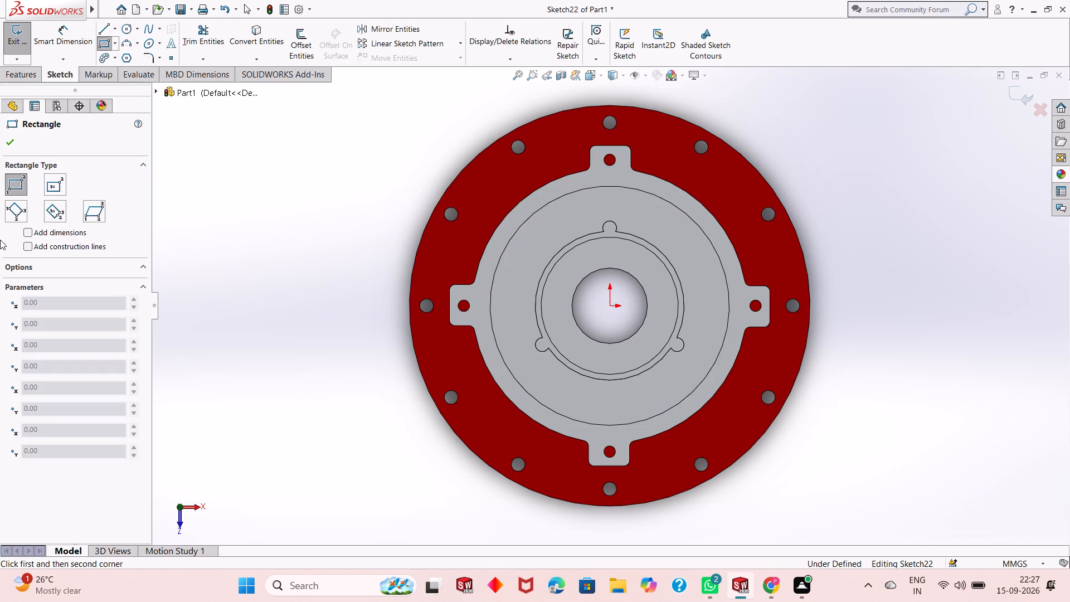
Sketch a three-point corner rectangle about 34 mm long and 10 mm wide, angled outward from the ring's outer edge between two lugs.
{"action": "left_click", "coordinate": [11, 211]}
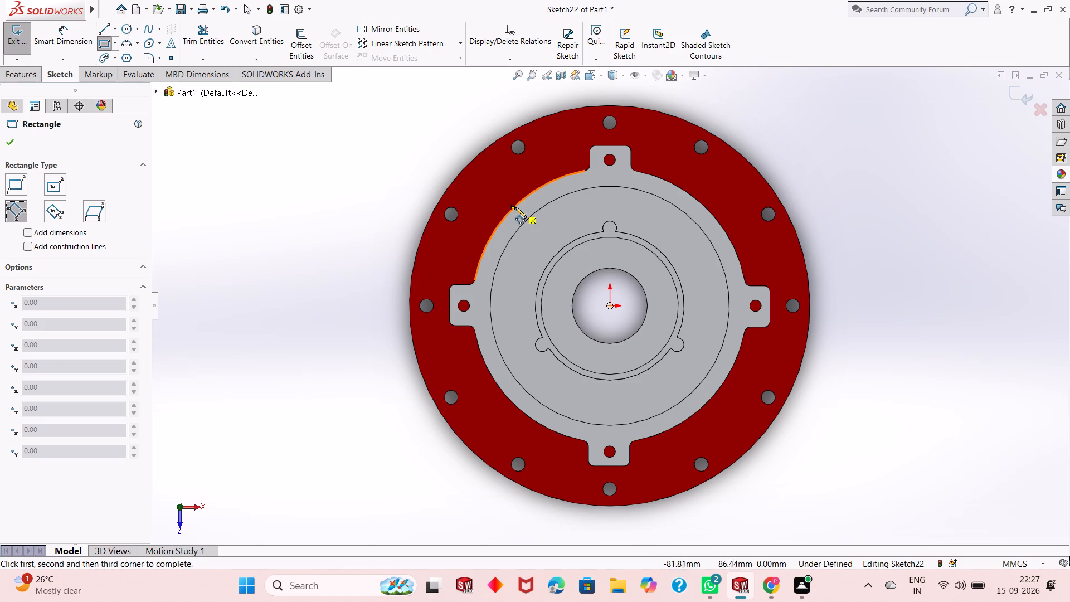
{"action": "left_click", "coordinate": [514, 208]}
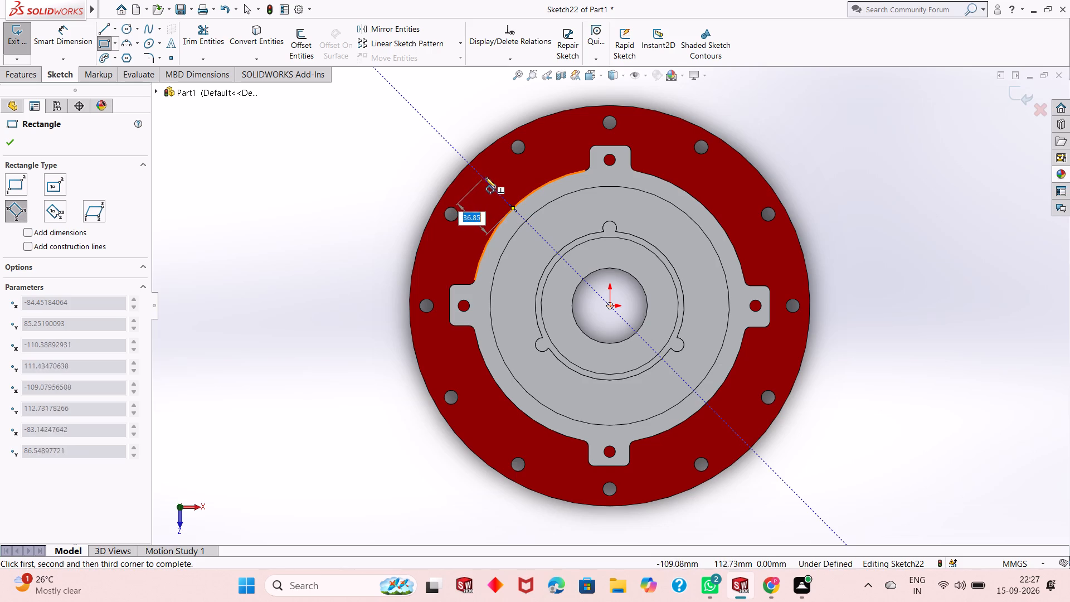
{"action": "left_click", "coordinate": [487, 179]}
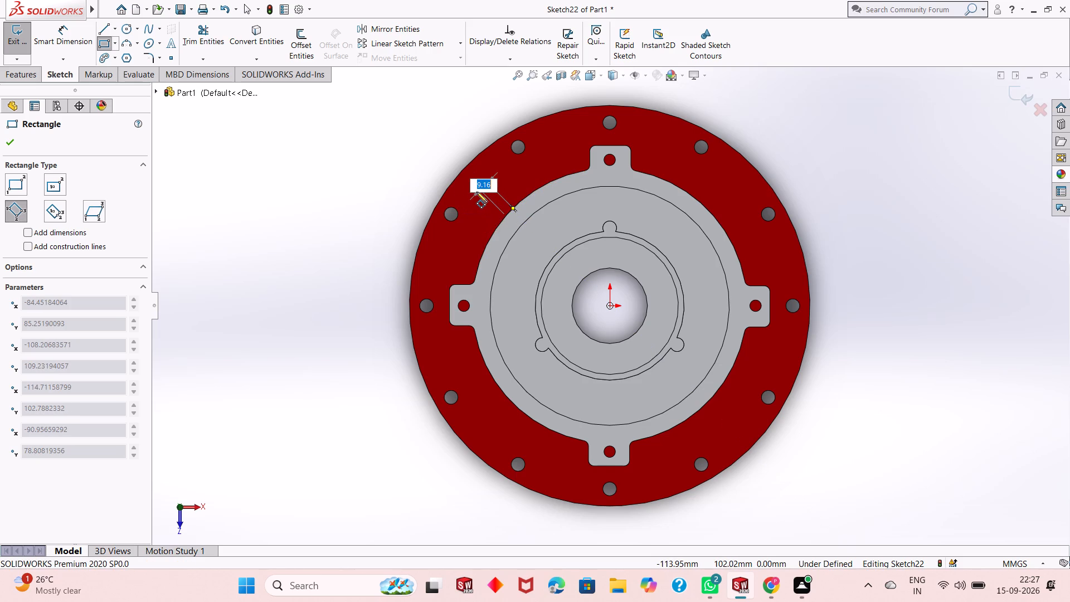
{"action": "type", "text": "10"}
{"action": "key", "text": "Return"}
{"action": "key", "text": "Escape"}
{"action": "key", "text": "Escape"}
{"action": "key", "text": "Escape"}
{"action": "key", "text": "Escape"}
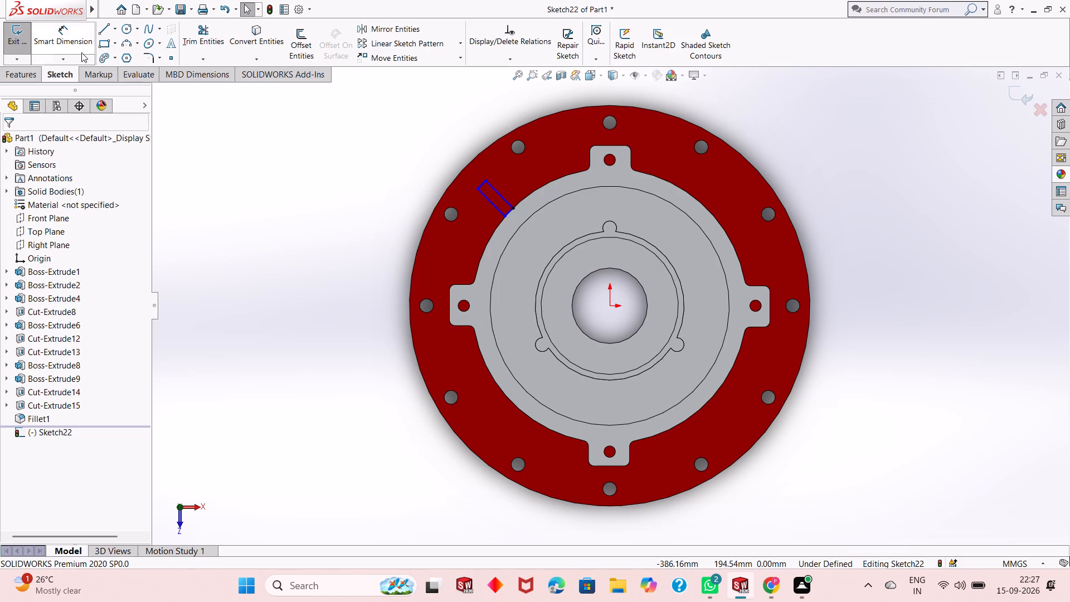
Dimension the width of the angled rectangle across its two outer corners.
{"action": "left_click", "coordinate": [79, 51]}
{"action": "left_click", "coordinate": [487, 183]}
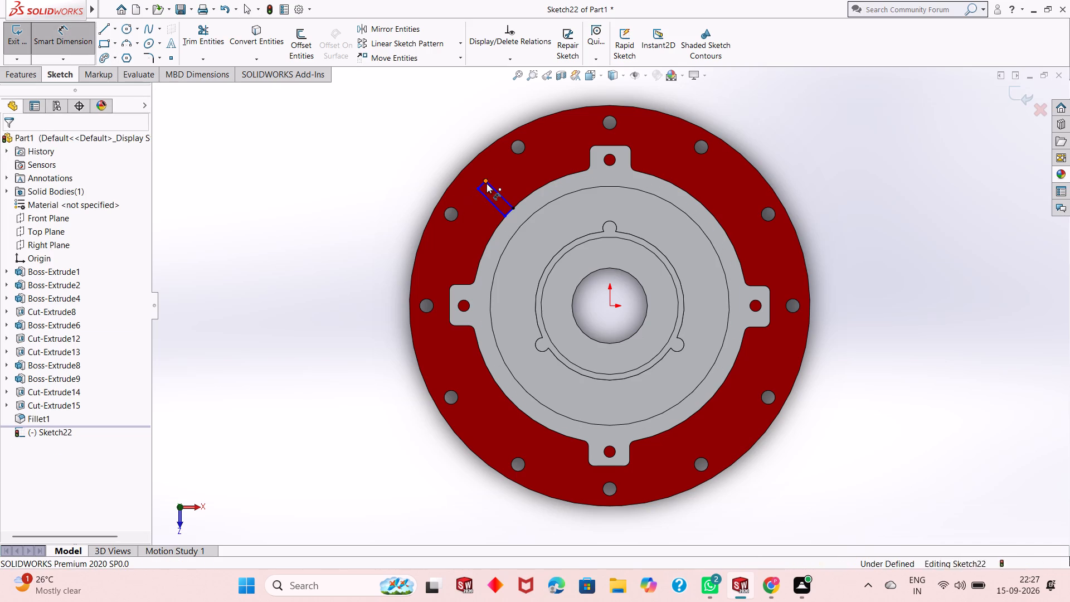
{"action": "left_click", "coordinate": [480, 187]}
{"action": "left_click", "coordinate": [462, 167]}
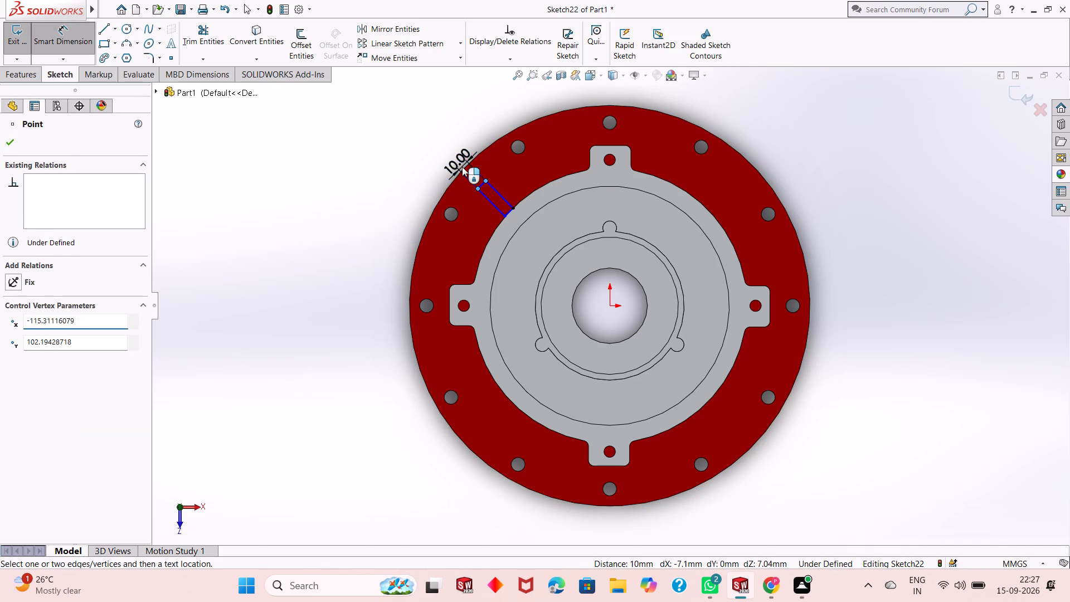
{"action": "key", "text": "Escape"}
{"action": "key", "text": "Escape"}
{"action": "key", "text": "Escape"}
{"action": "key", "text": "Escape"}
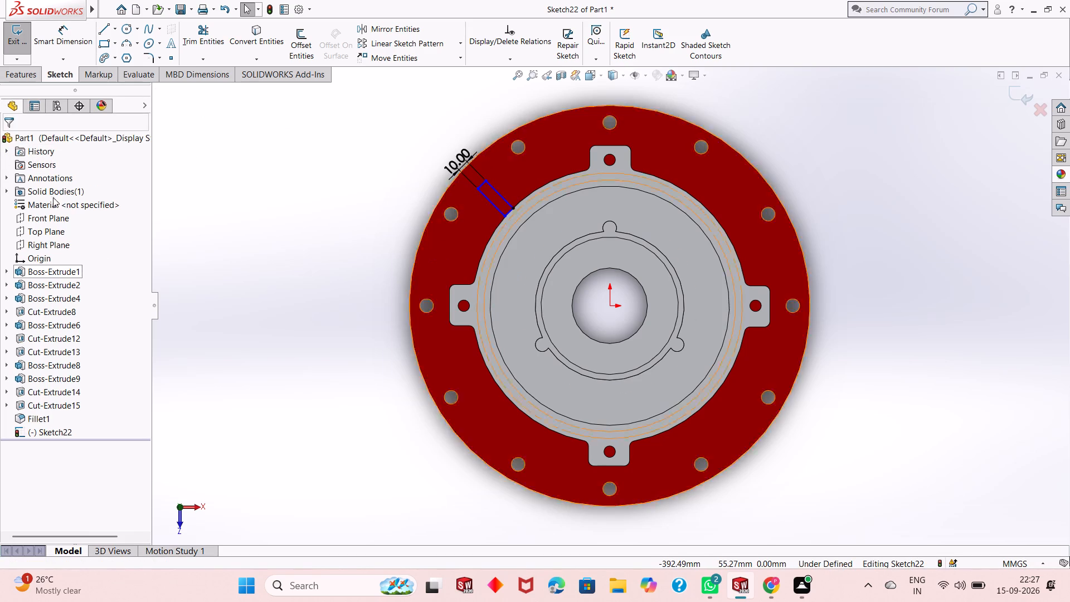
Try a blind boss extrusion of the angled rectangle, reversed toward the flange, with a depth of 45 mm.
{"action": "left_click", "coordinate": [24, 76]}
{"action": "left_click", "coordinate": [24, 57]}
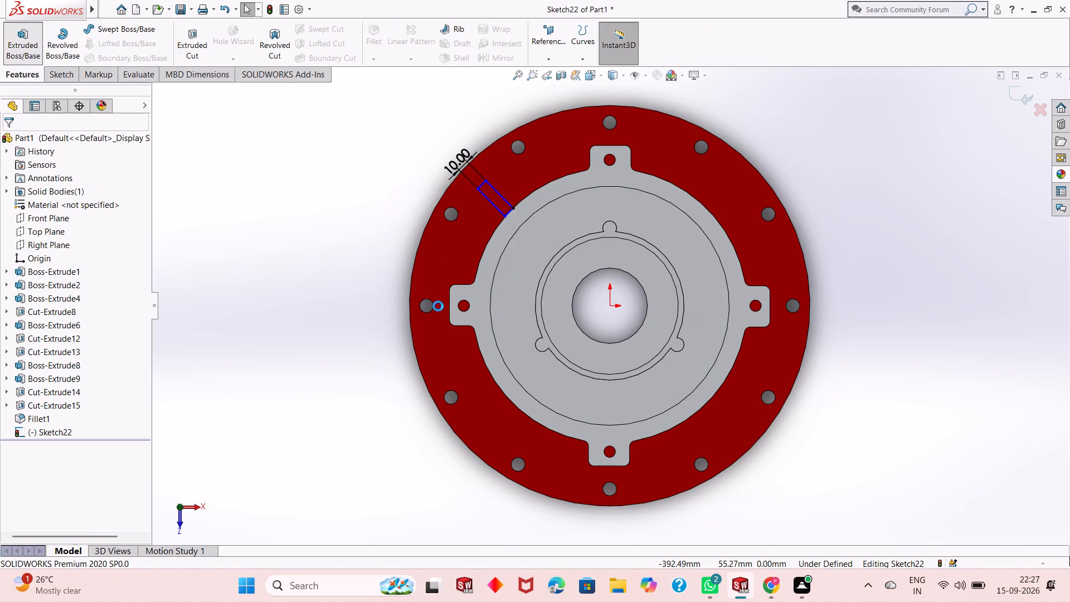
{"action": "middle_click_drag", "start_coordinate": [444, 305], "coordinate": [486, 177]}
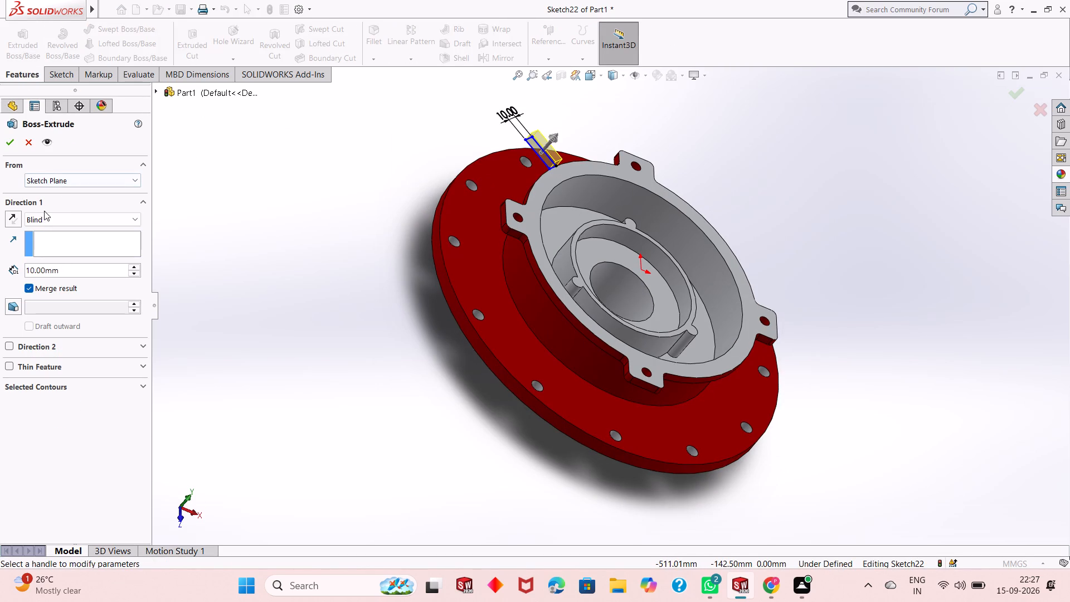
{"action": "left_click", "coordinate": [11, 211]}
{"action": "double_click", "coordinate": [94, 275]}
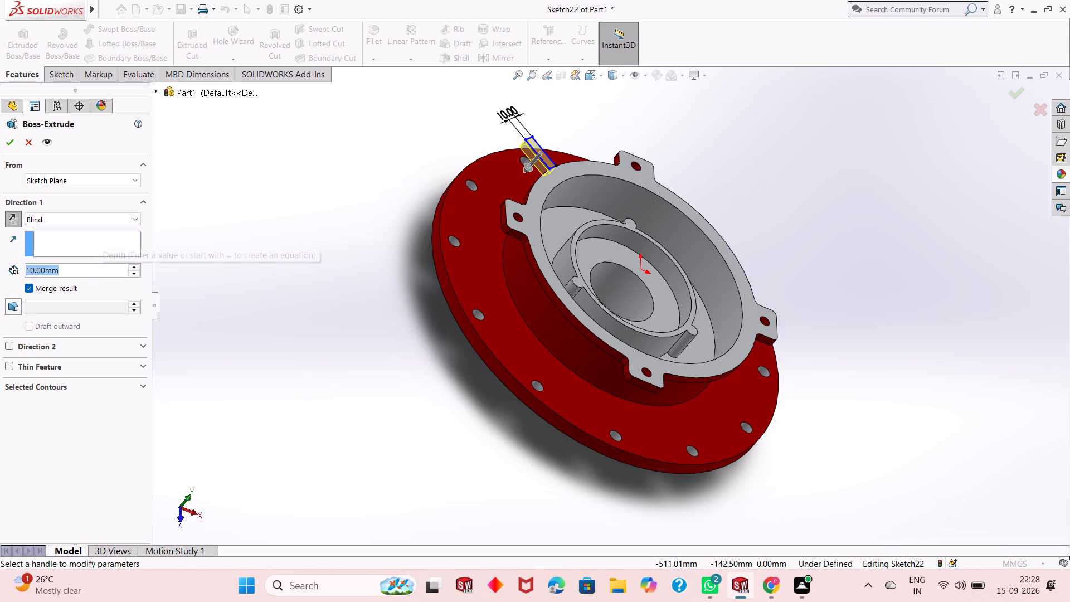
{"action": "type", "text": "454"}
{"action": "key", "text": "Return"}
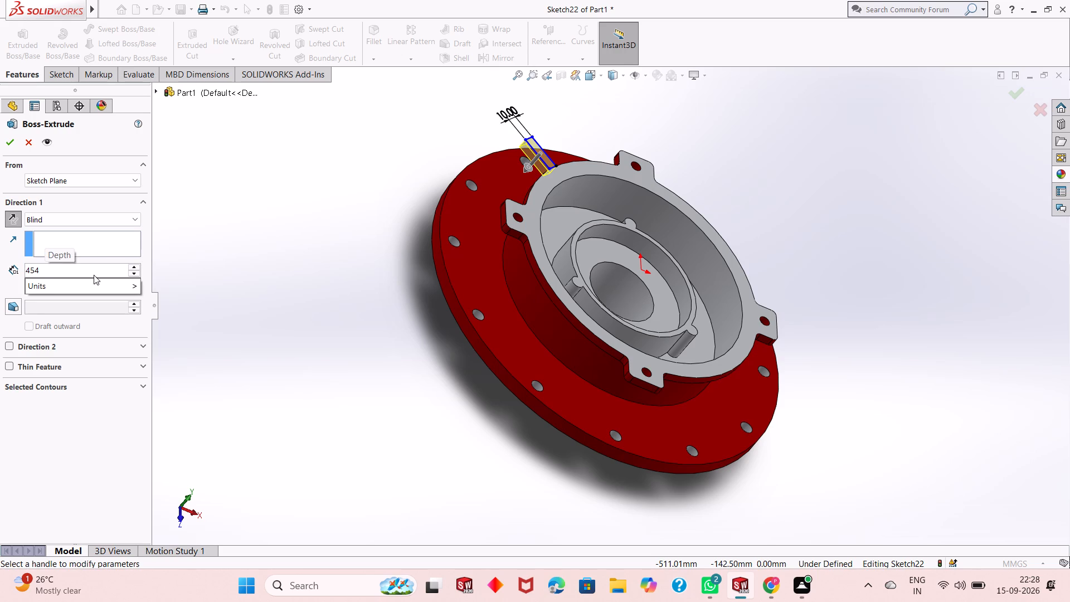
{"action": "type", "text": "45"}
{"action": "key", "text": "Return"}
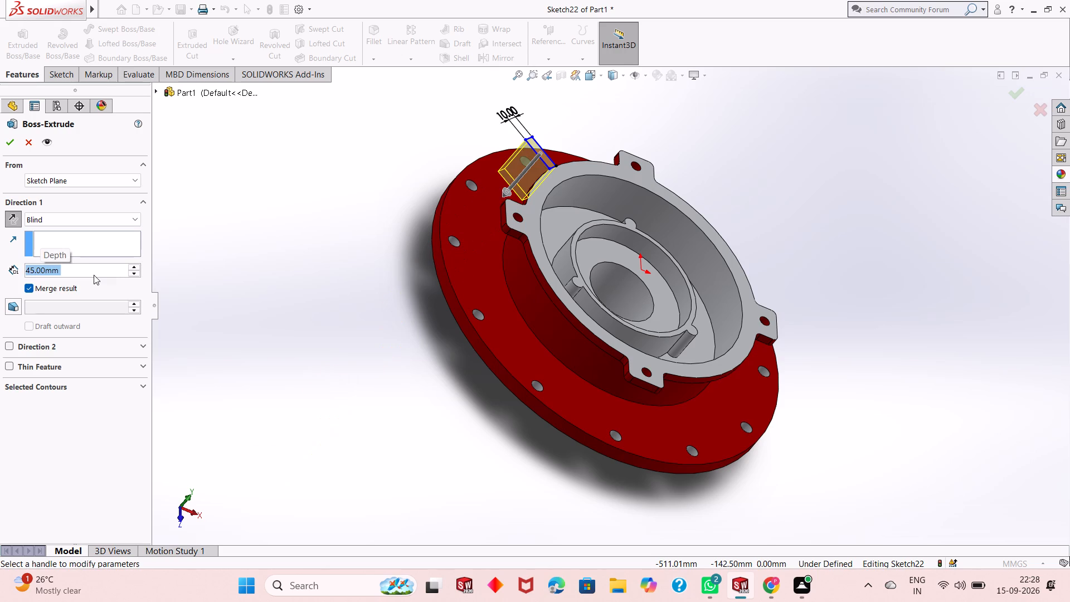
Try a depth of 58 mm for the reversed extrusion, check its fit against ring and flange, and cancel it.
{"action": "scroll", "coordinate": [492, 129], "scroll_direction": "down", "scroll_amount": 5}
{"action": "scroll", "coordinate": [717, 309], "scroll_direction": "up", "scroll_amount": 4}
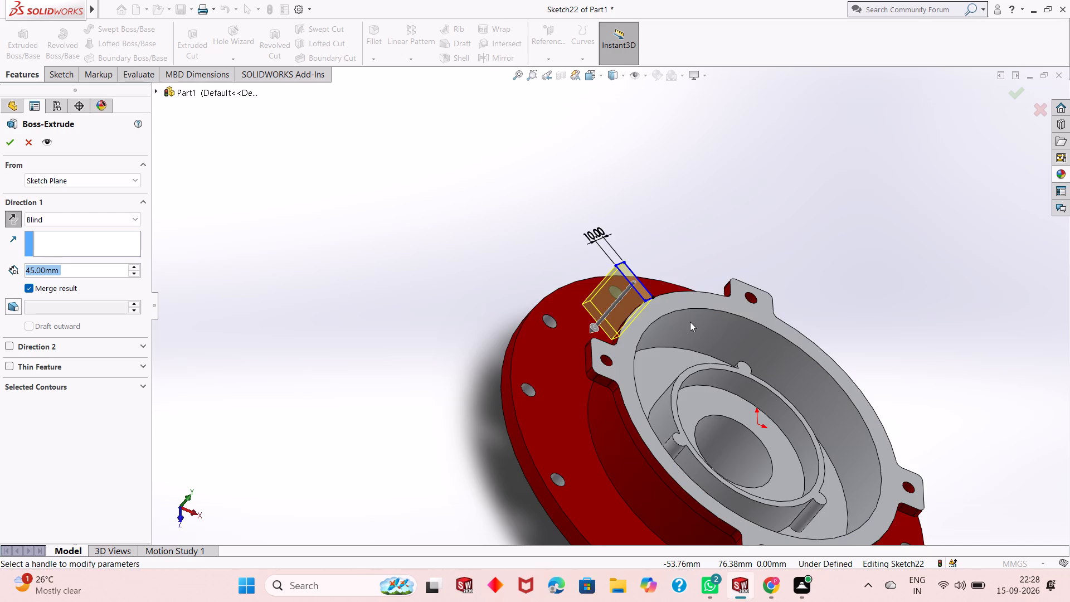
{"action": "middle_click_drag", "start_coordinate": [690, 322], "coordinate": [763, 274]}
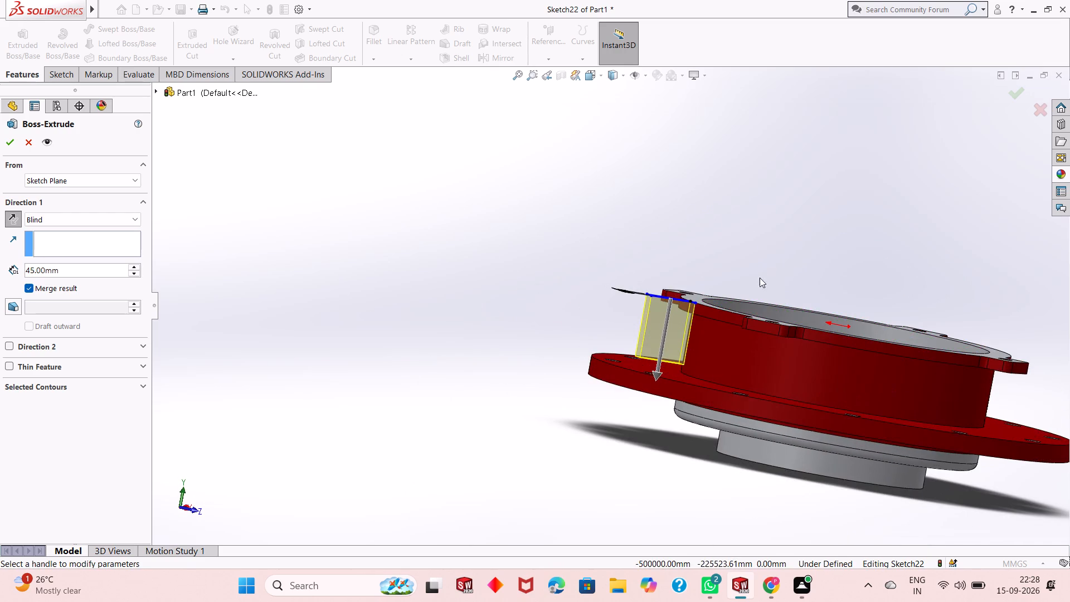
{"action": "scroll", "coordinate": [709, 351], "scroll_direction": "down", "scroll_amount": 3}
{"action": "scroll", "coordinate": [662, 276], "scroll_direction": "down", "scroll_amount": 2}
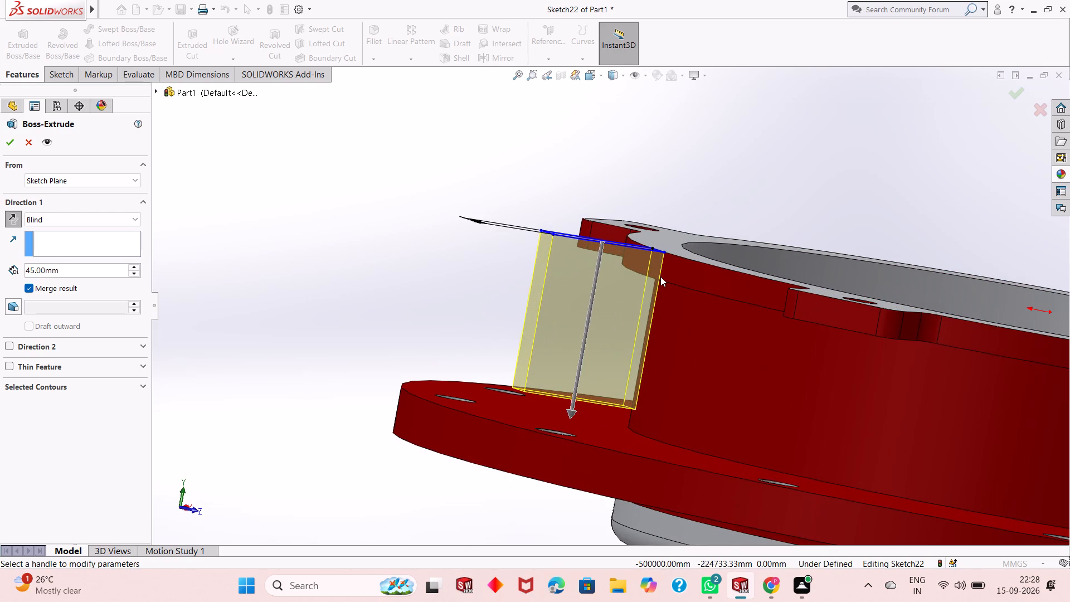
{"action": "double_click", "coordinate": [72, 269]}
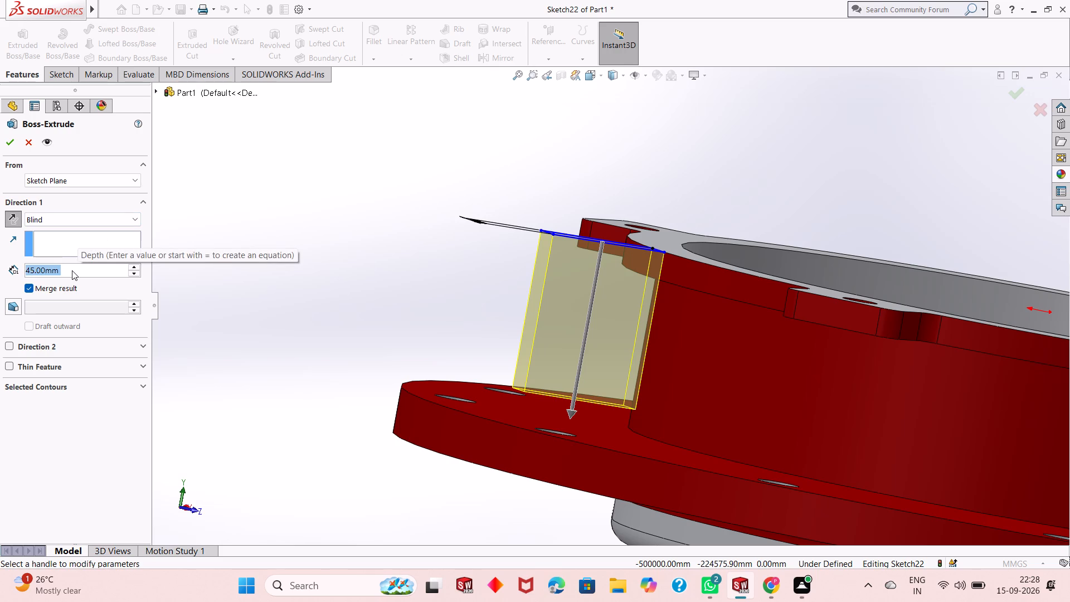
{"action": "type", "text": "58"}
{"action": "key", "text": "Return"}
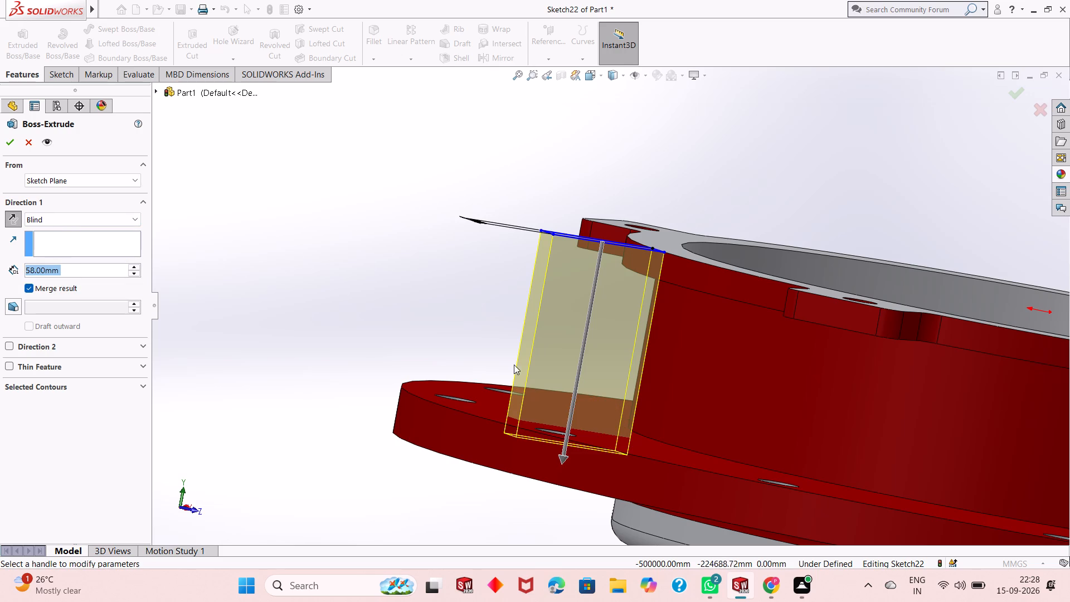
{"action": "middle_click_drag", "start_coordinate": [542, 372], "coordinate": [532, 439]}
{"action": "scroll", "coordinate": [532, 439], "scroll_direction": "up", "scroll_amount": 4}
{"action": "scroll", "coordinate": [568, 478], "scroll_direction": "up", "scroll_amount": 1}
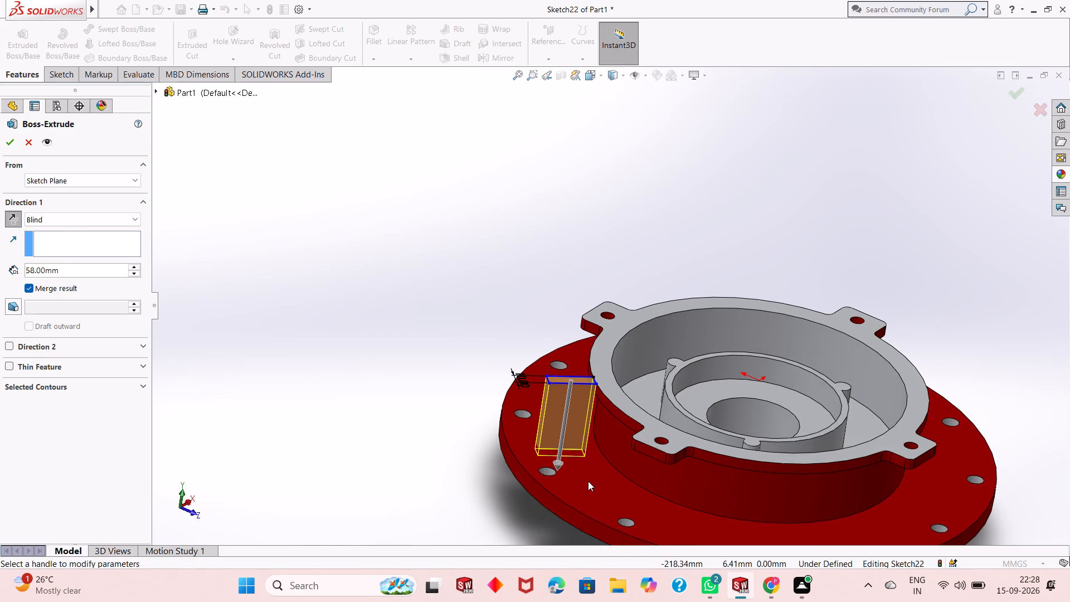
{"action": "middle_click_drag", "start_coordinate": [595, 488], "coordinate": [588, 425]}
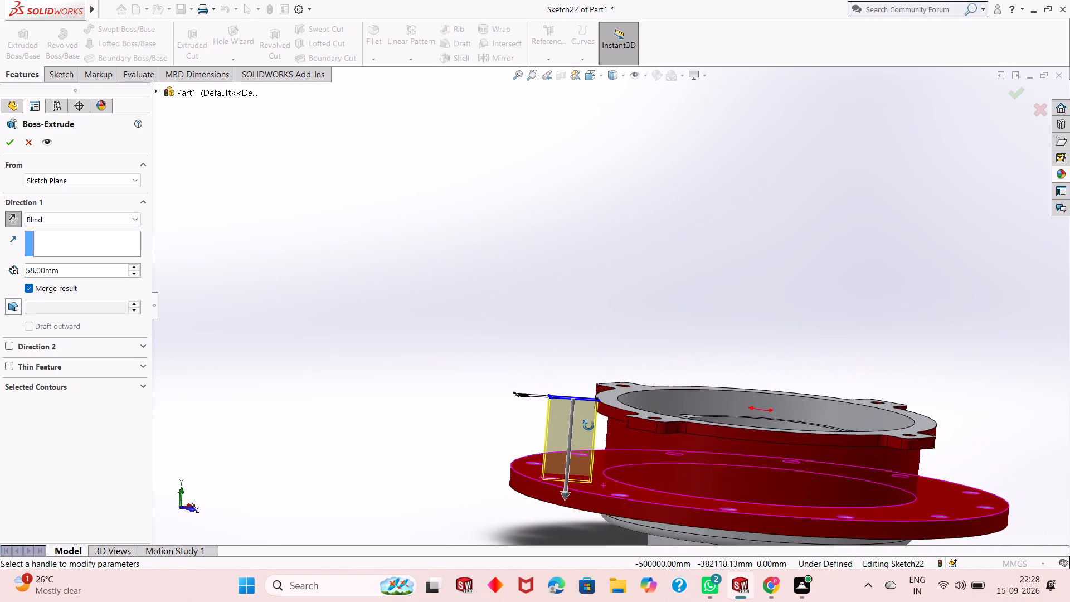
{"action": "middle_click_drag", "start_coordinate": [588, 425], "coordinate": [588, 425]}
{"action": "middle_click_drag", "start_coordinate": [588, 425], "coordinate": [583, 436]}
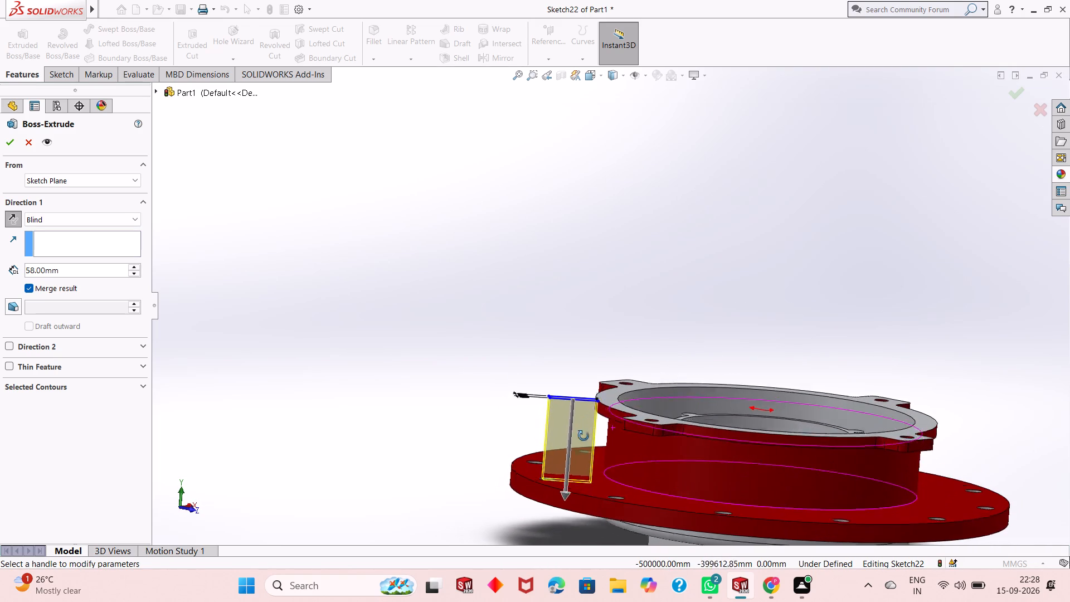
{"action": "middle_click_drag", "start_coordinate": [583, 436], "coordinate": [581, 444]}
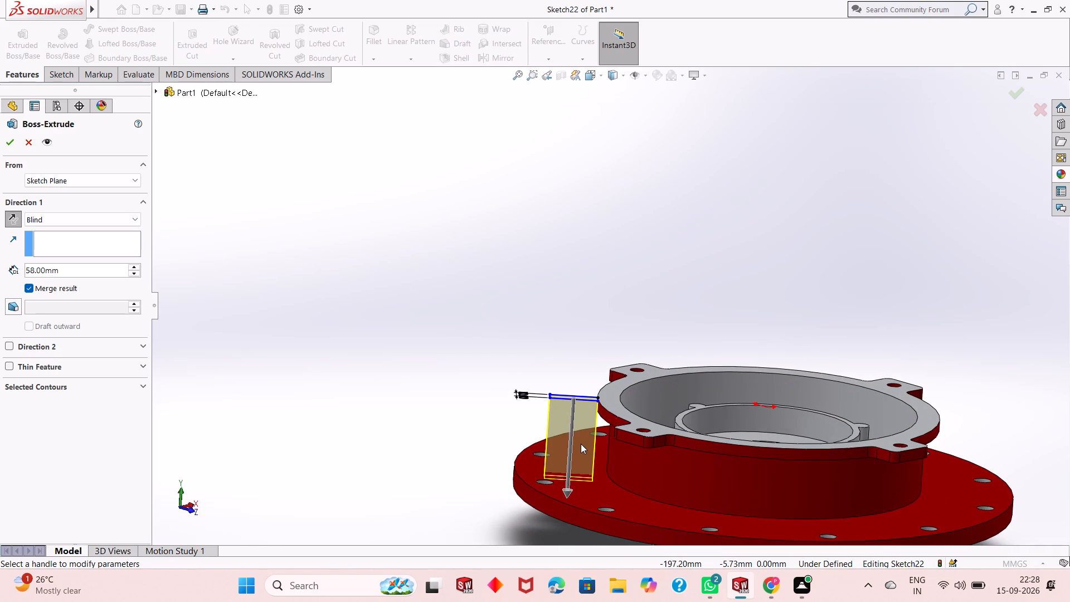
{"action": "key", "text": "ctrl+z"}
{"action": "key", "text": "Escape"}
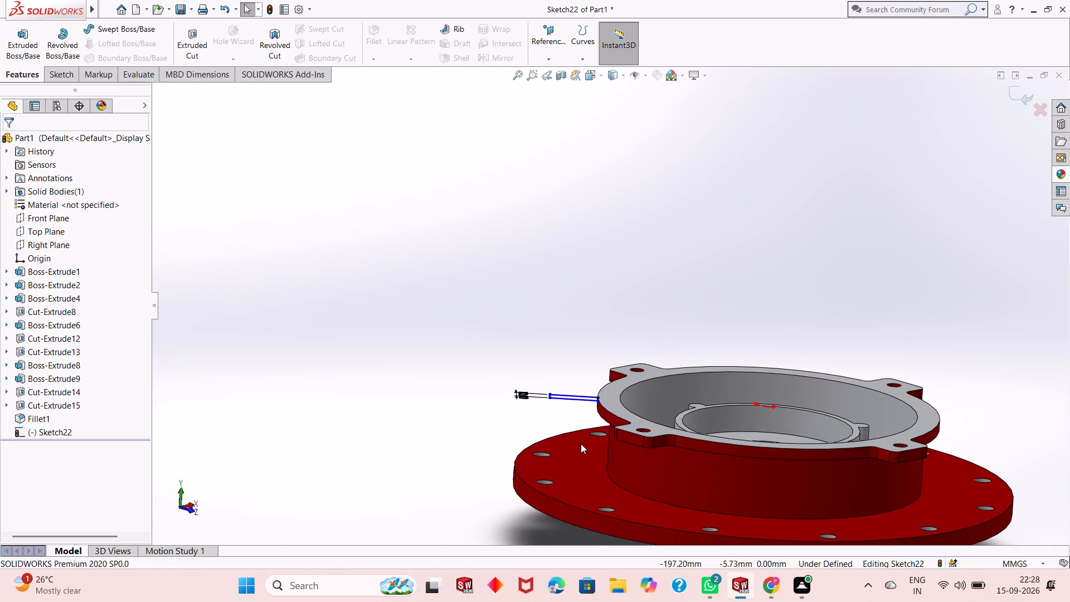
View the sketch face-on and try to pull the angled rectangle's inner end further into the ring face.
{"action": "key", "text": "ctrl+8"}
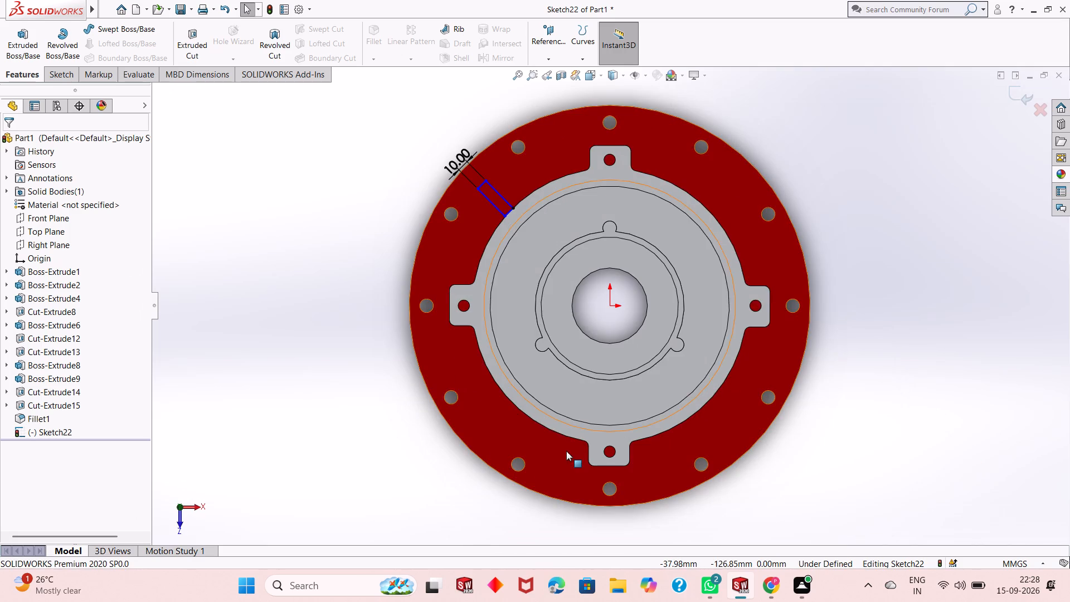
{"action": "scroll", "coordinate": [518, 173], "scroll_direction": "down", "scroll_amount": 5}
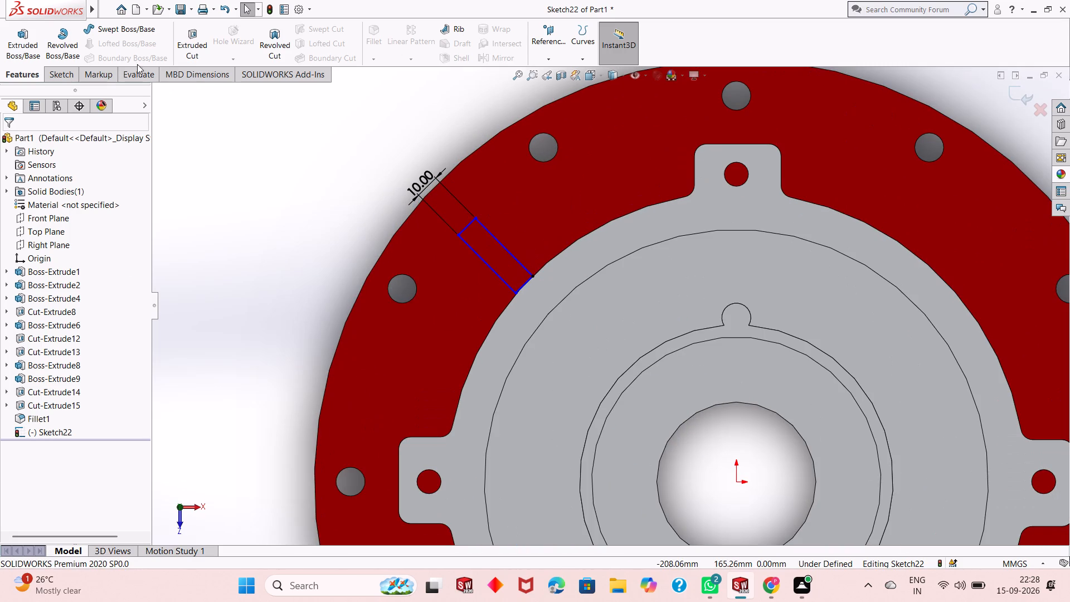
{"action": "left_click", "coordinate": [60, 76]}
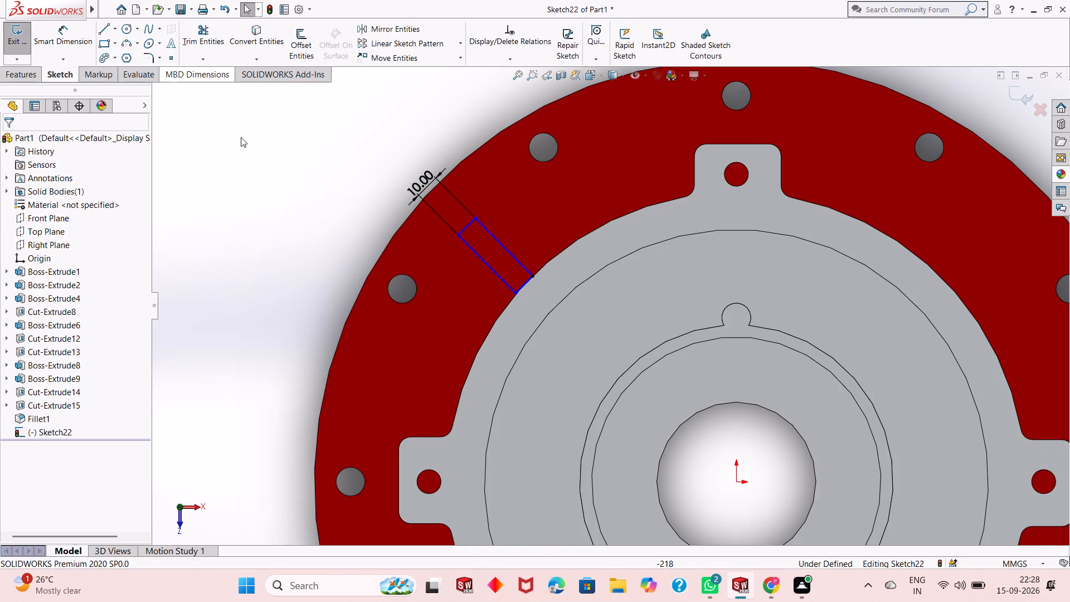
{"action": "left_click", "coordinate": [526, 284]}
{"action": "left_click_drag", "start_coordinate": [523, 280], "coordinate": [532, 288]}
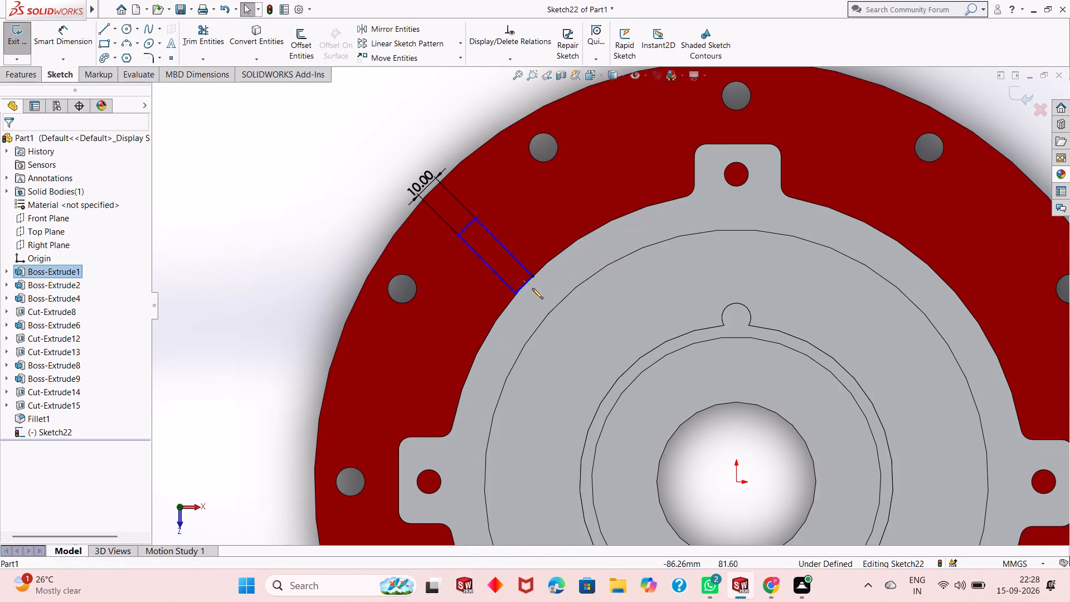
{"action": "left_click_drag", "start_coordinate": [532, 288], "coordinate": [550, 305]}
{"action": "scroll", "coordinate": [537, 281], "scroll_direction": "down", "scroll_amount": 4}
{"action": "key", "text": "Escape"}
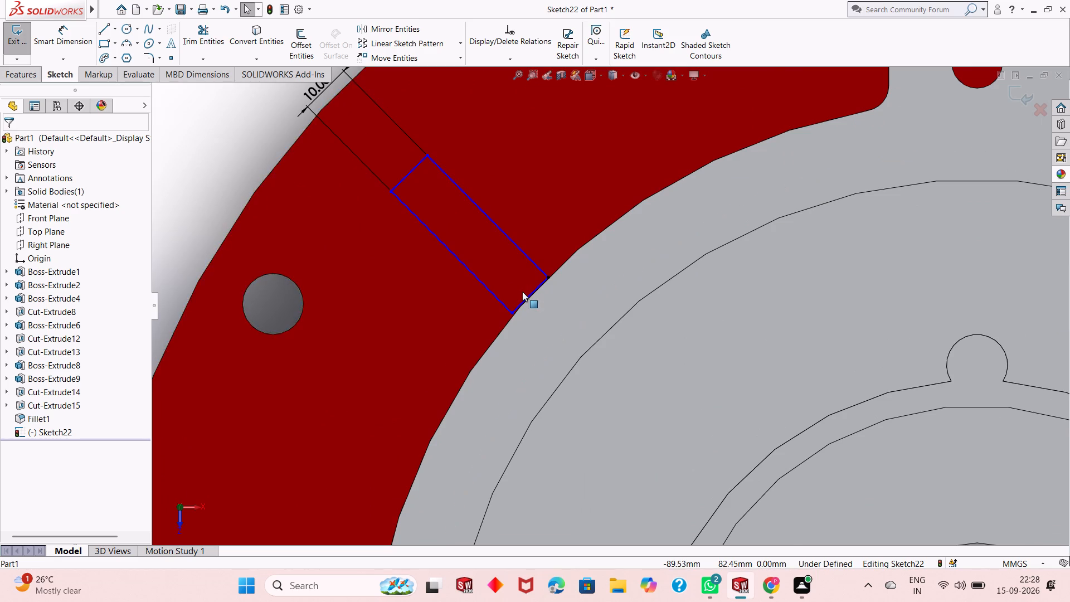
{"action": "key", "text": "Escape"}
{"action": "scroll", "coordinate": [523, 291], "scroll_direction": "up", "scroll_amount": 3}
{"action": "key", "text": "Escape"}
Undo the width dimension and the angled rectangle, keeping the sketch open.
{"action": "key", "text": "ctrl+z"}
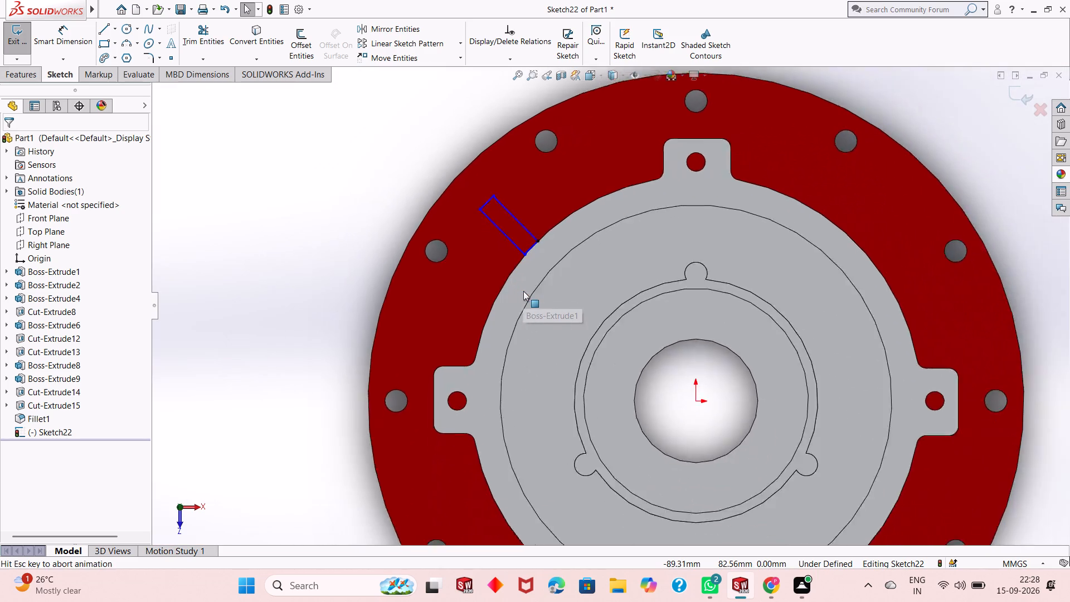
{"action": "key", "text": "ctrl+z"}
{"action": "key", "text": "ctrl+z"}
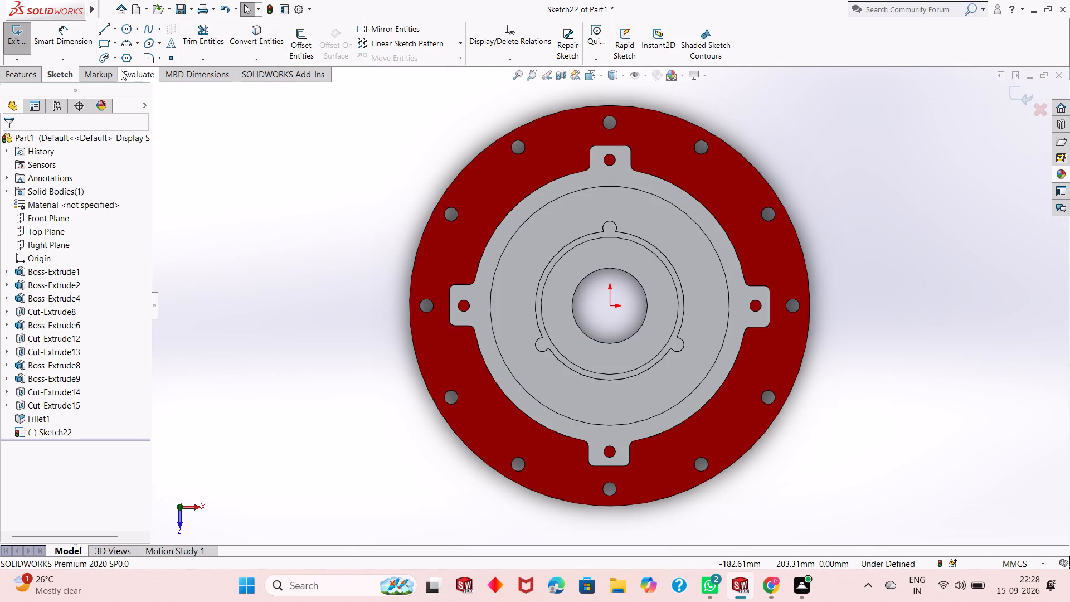
Sketch a three-point corner rectangle about 44 mm long and 10 mm wide, angled outward from the ring's inner circular edge between two lugs.
{"action": "left_click", "coordinate": [108, 43]}
{"action": "left_click", "coordinate": [16, 215]}
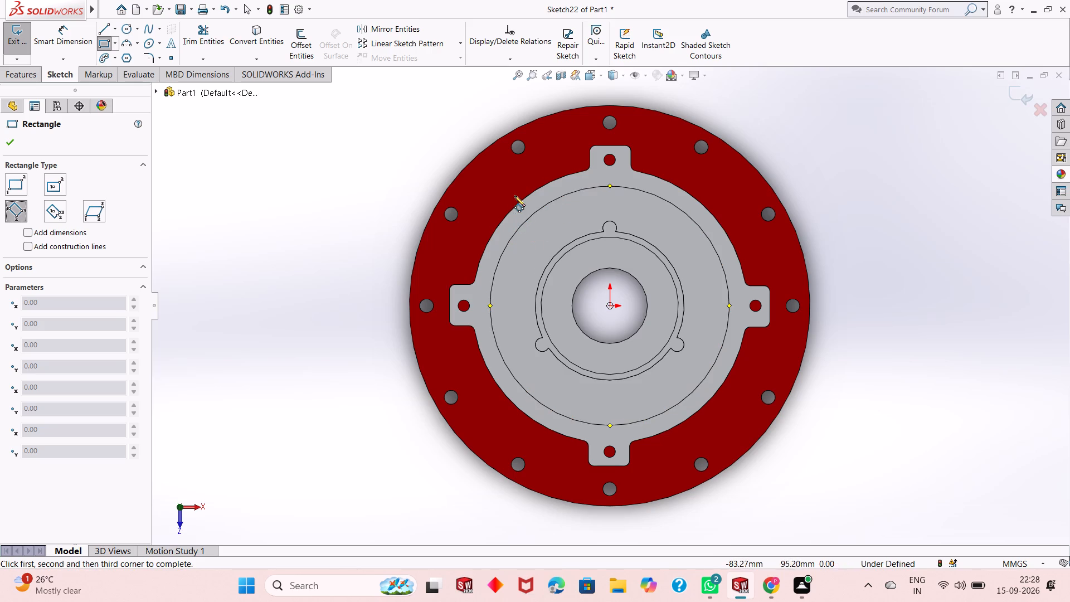
{"action": "left_click", "coordinate": [526, 222]}
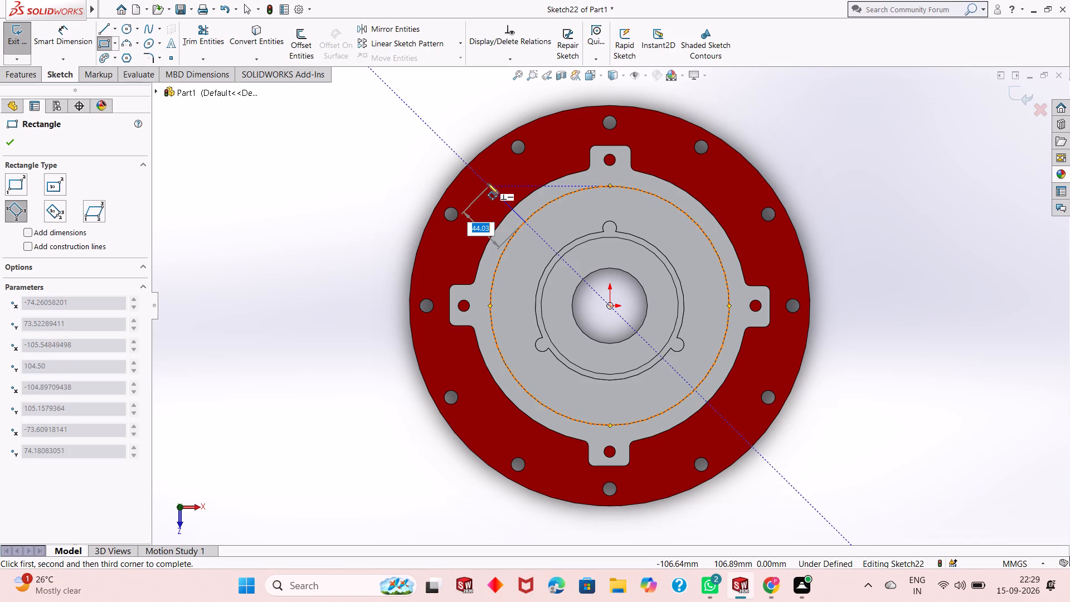
{"action": "left_click", "coordinate": [488, 183]}
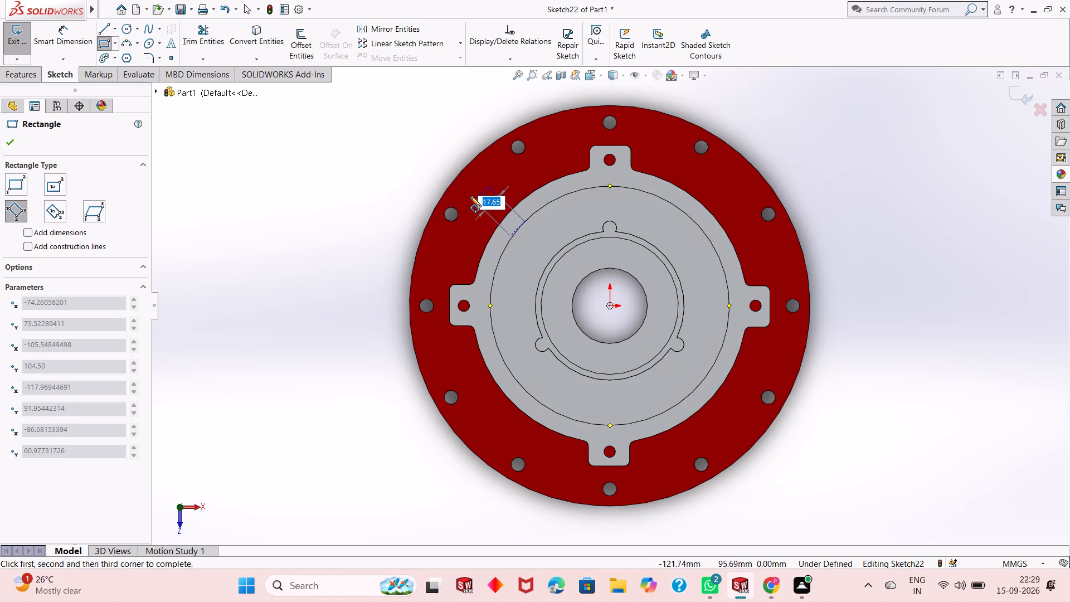
{"action": "type", "text": "10"}
{"action": "key", "text": "Return"}
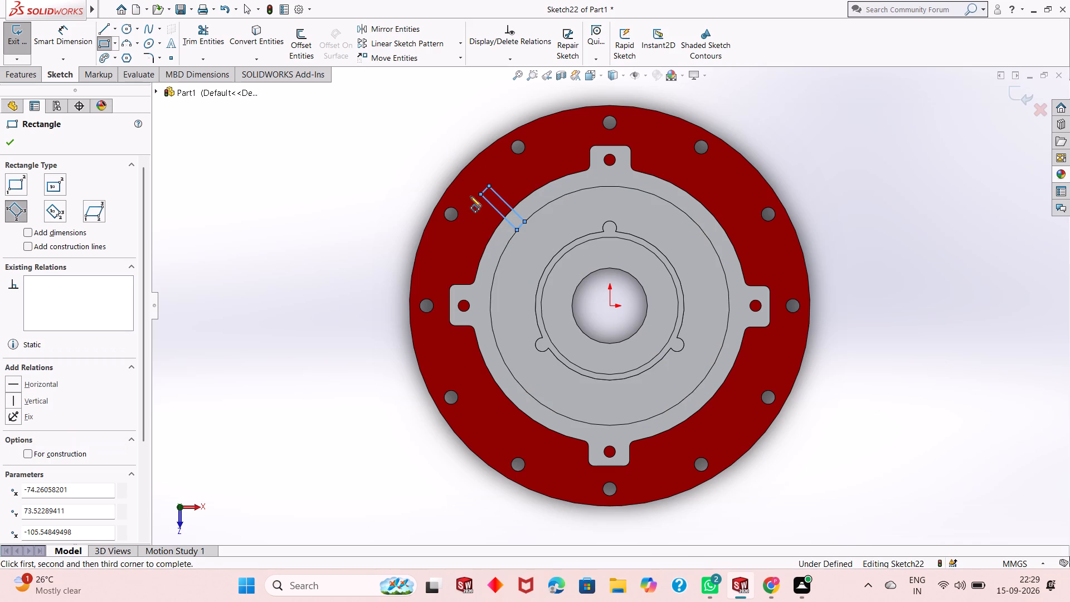
{"action": "right_click", "coordinate": [470, 196]}
{"action": "left_click", "coordinate": [487, 203]}
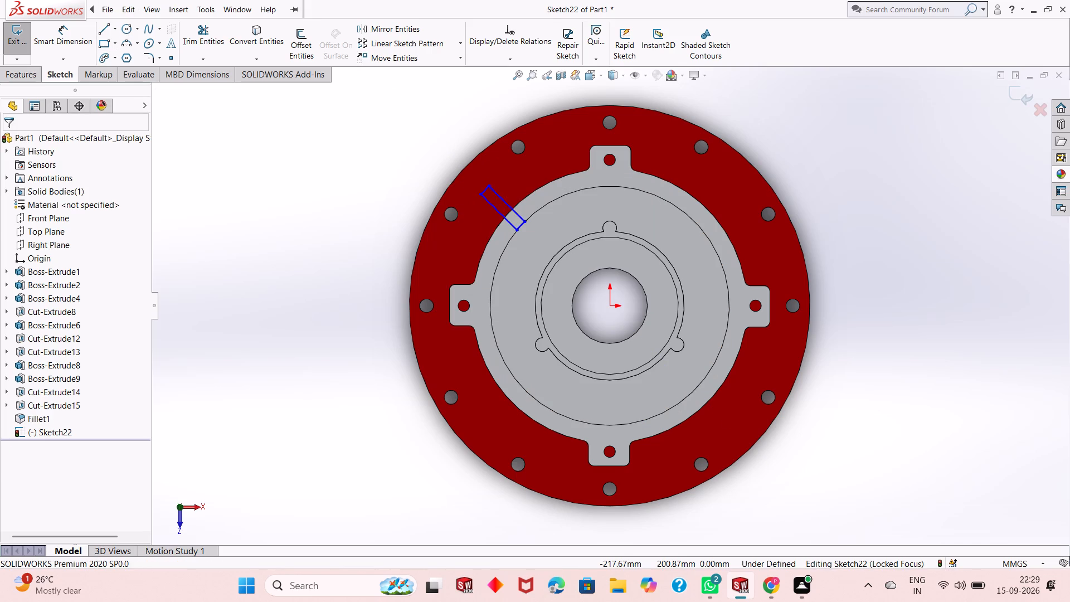
Extrude the angled rectangle as a merged boss 58 mm deep, with the direction reversed toward the flange.
{"action": "left_click", "coordinate": [36, 80]}
{"action": "left_click", "coordinate": [30, 53]}
{"action": "middle_click_drag", "start_coordinate": [629, 283], "coordinate": [616, 242]}
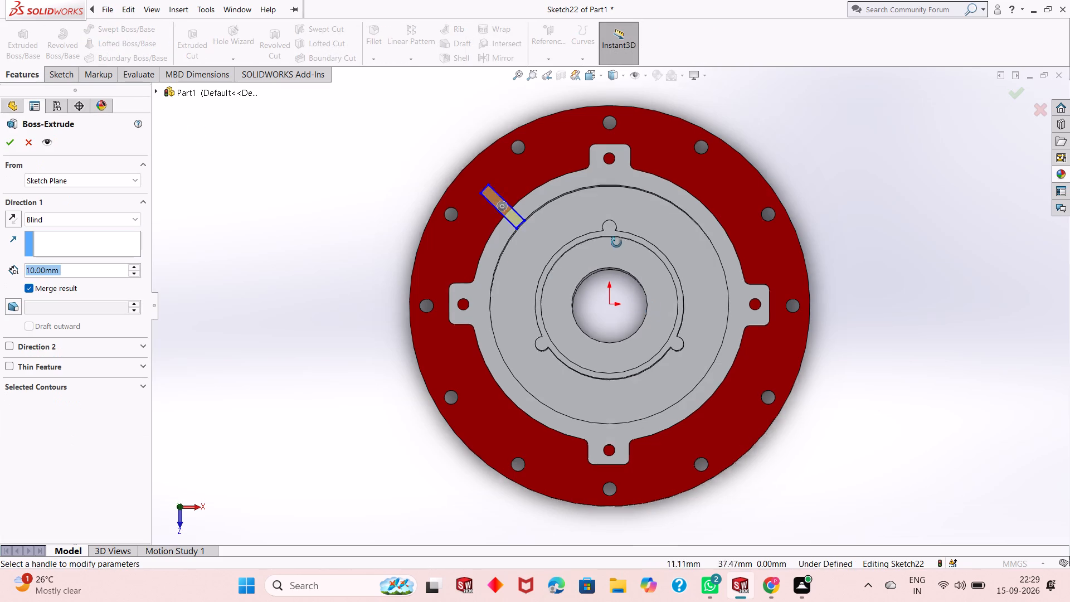
{"action": "middle_click_drag", "start_coordinate": [616, 242], "coordinate": [687, 101]}
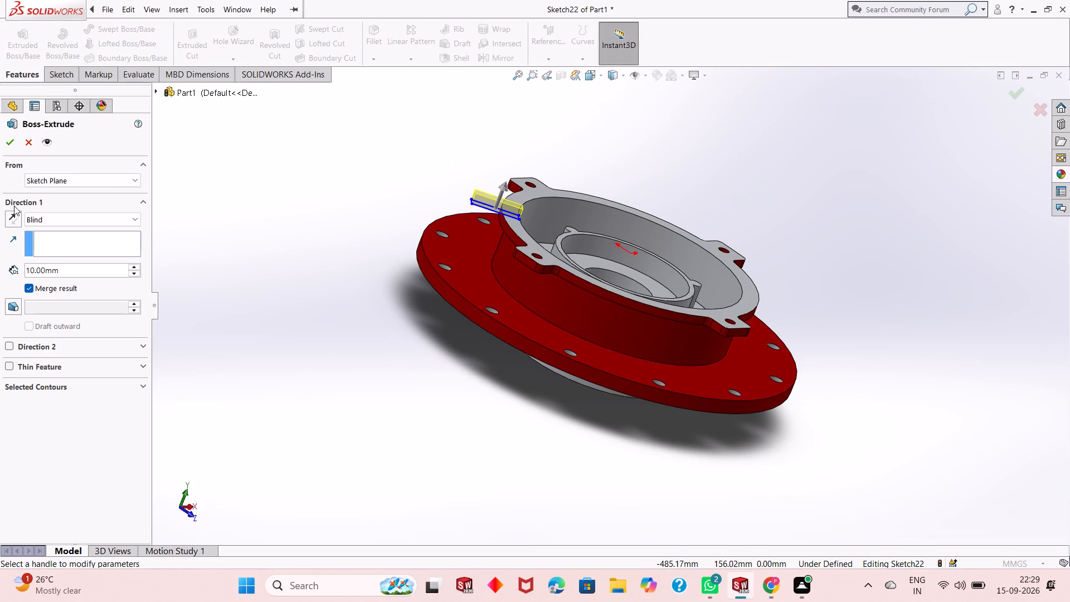
{"action": "left_click", "coordinate": [23, 216]}
{"action": "left_click", "coordinate": [18, 217]}
{"action": "double_click", "coordinate": [77, 272]}
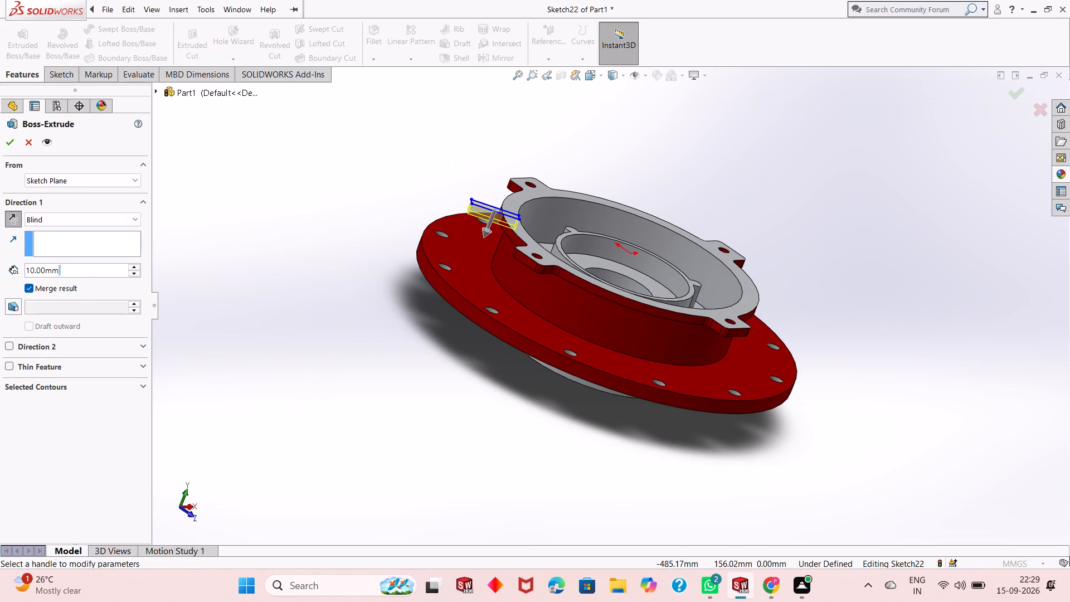
{"action": "type", "text": "58"}
{"action": "key", "text": "Return"}
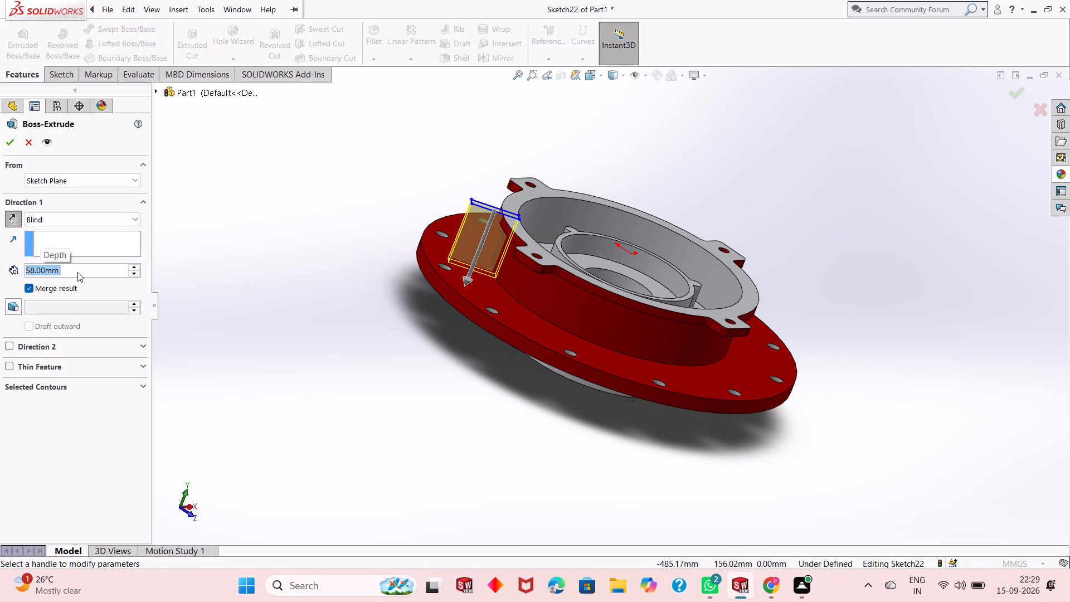
{"action": "left_click", "coordinate": [13, 137]}
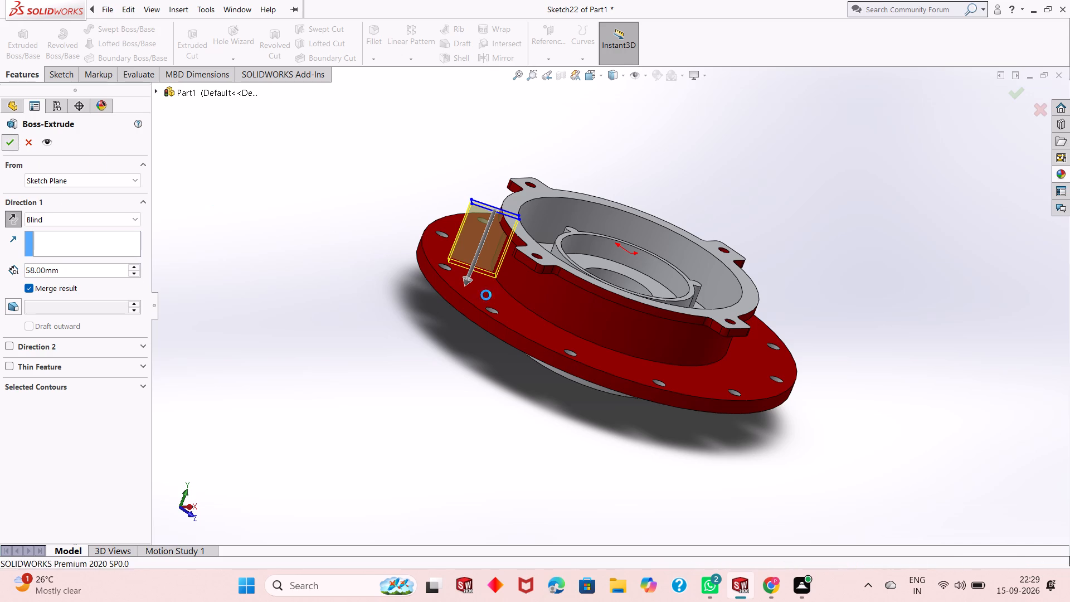
{"action": "key", "text": "Escape"}
On the rib's side face, sketch a diagonal line about 59.5 mm long from its upper inner corner beneath the ring to its lower outer corner.
{"action": "scroll", "coordinate": [563, 234], "scroll_direction": "down", "scroll_amount": 3}
{"action": "middle_click_drag", "start_coordinate": [600, 314], "coordinate": [533, 301]}
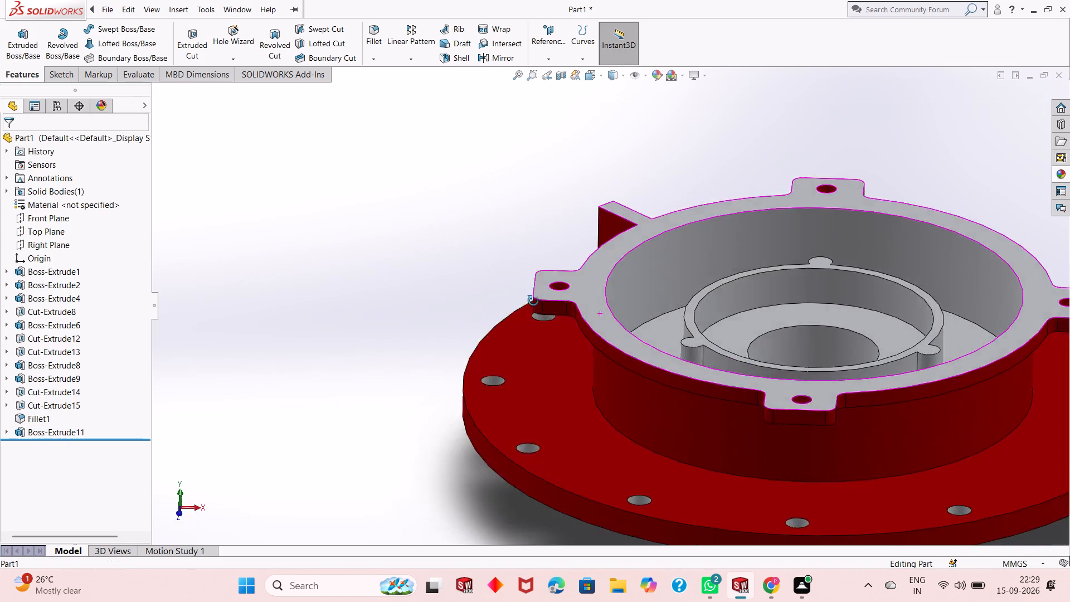
{"action": "middle_click_drag", "start_coordinate": [533, 301], "coordinate": [602, 256]}
{"action": "scroll", "coordinate": [471, 371], "scroll_direction": "down", "scroll_amount": 3}
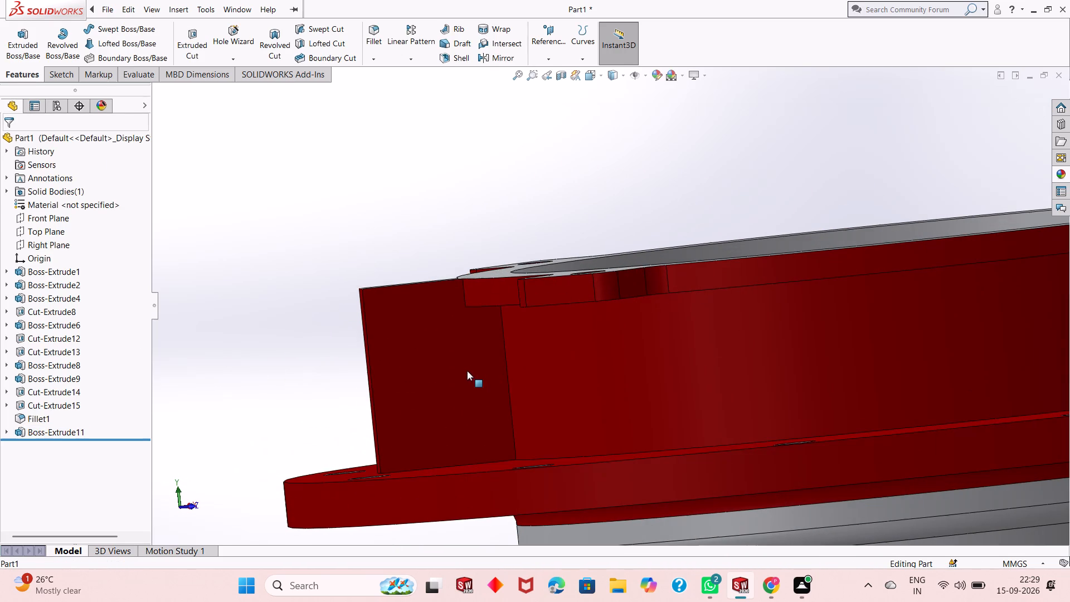
{"action": "middle_click_drag", "start_coordinate": [499, 323], "coordinate": [497, 212]}
{"action": "middle_click_drag", "start_coordinate": [512, 226], "coordinate": [512, 317]}
{"action": "scroll", "coordinate": [480, 216], "scroll_direction": "up", "scroll_amount": 3}
{"action": "scroll", "coordinate": [528, 127], "scroll_direction": "down", "scroll_amount": 3}
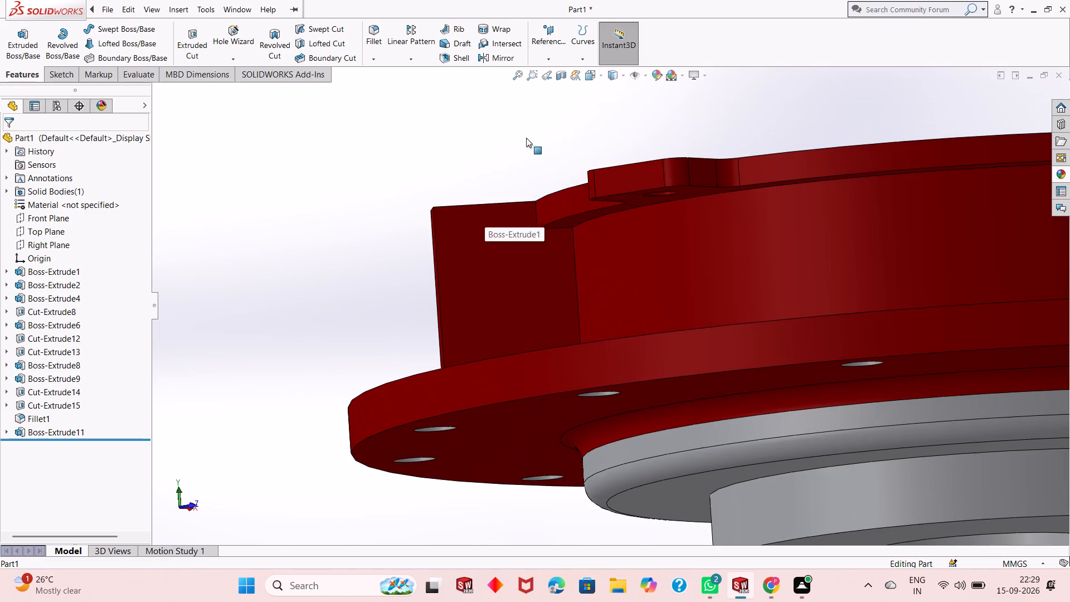
{"action": "left_click", "coordinate": [499, 227]}
{"action": "left_click", "coordinate": [551, 191]}
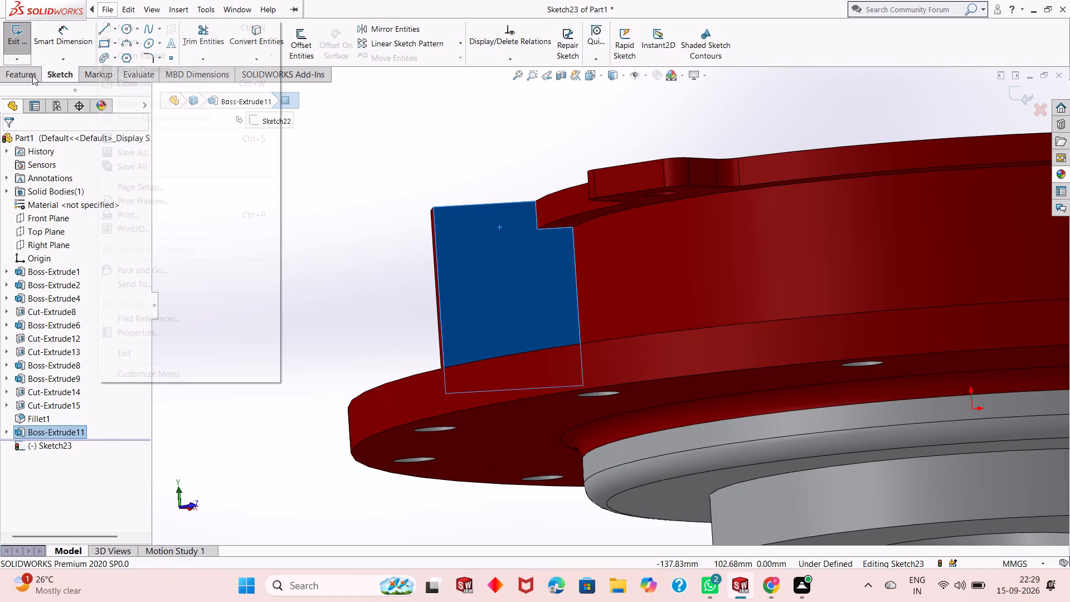
{"action": "left_click", "coordinate": [390, 172]}
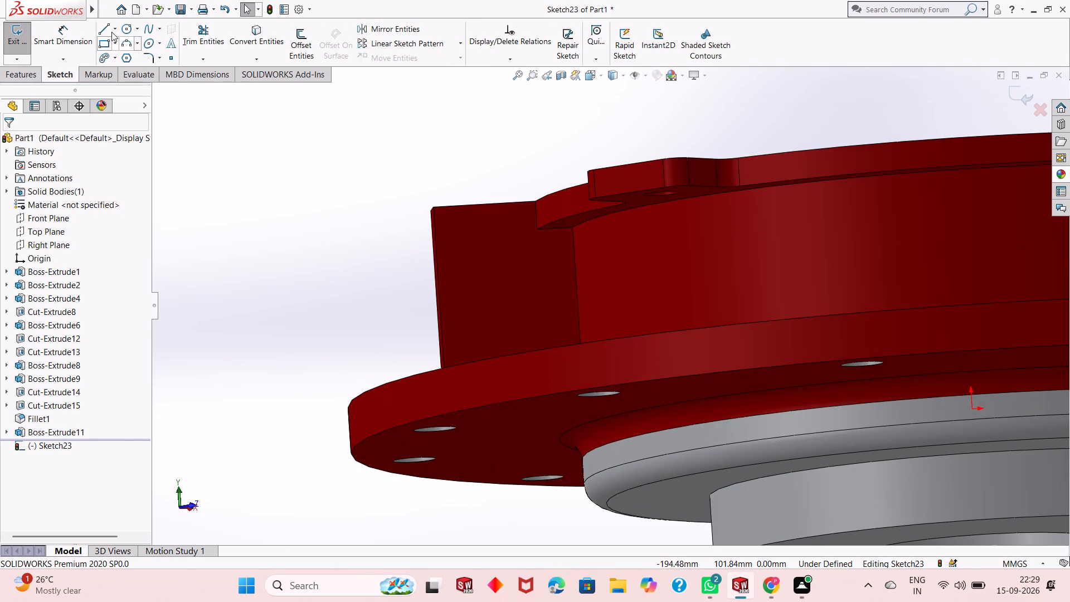
{"action": "left_click", "coordinate": [110, 31]}
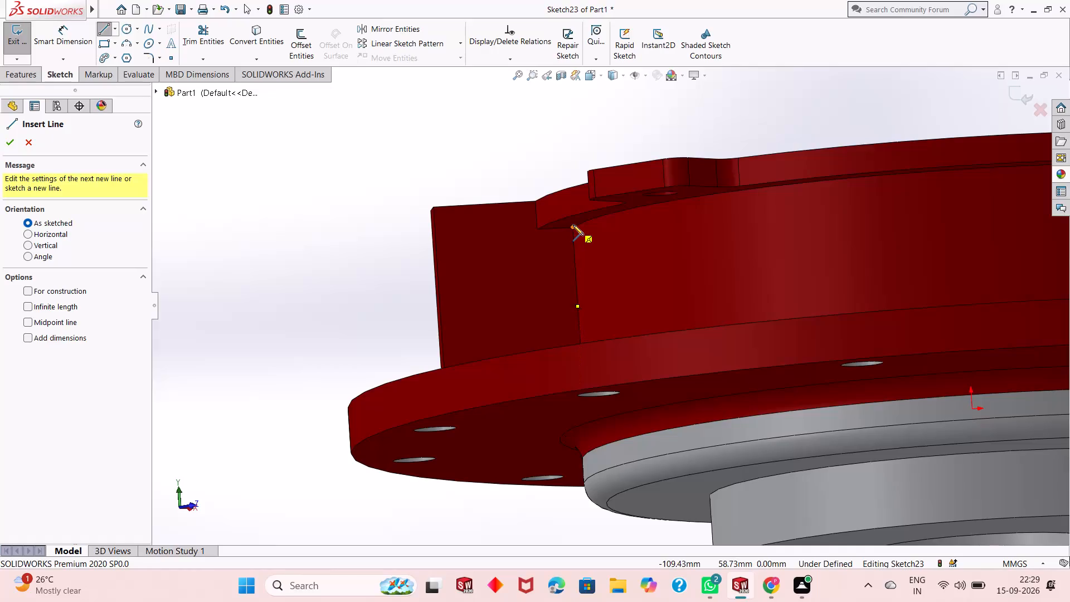
{"action": "left_click", "coordinate": [573, 225]}
{"action": "middle_click_drag", "start_coordinate": [518, 247], "coordinate": [521, 303]}
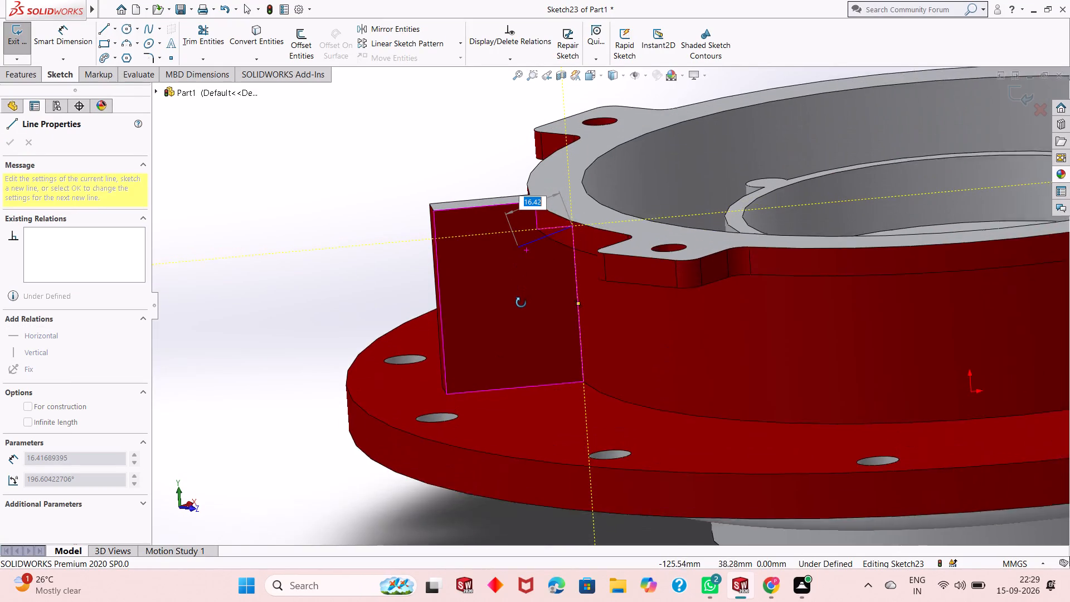
{"action": "middle_click_drag", "start_coordinate": [521, 303], "coordinate": [521, 303]}
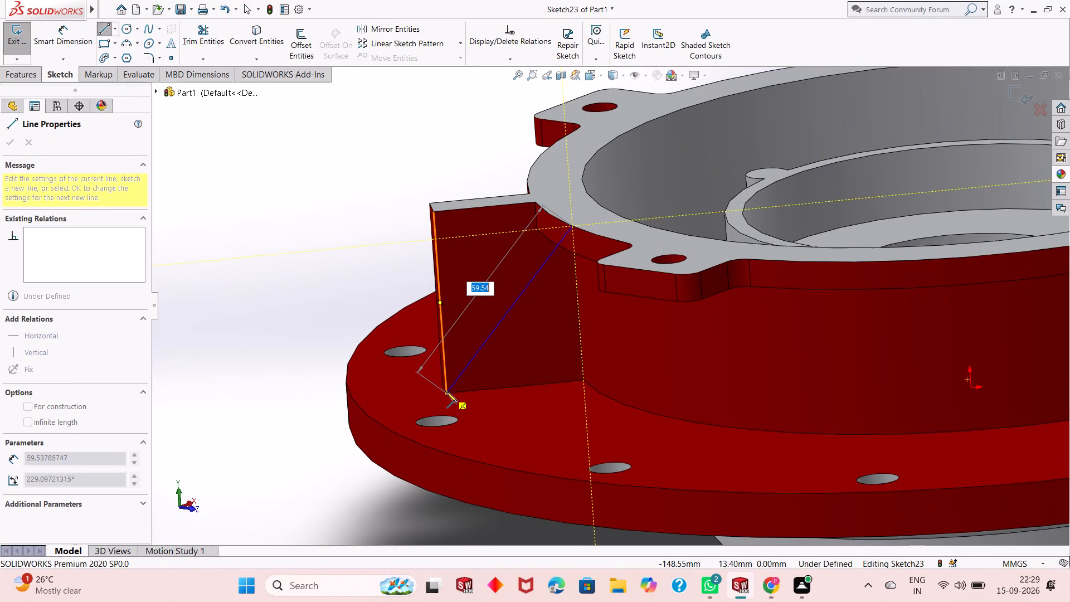
{"action": "left_click", "coordinate": [446, 392]}
{"action": "right_click", "coordinate": [461, 370]}
{"action": "left_click", "coordinate": [495, 375]}
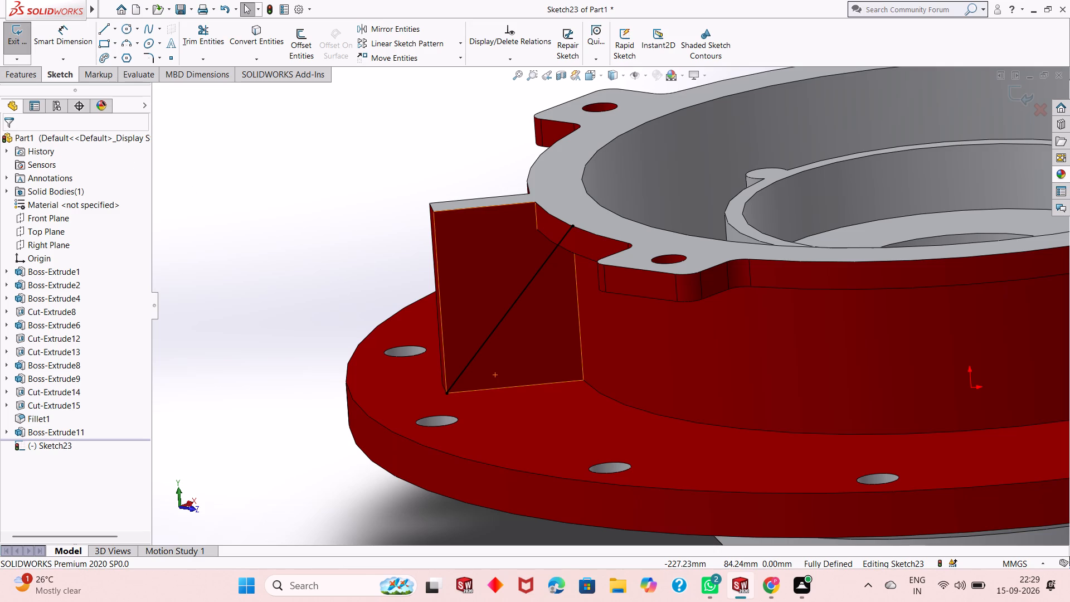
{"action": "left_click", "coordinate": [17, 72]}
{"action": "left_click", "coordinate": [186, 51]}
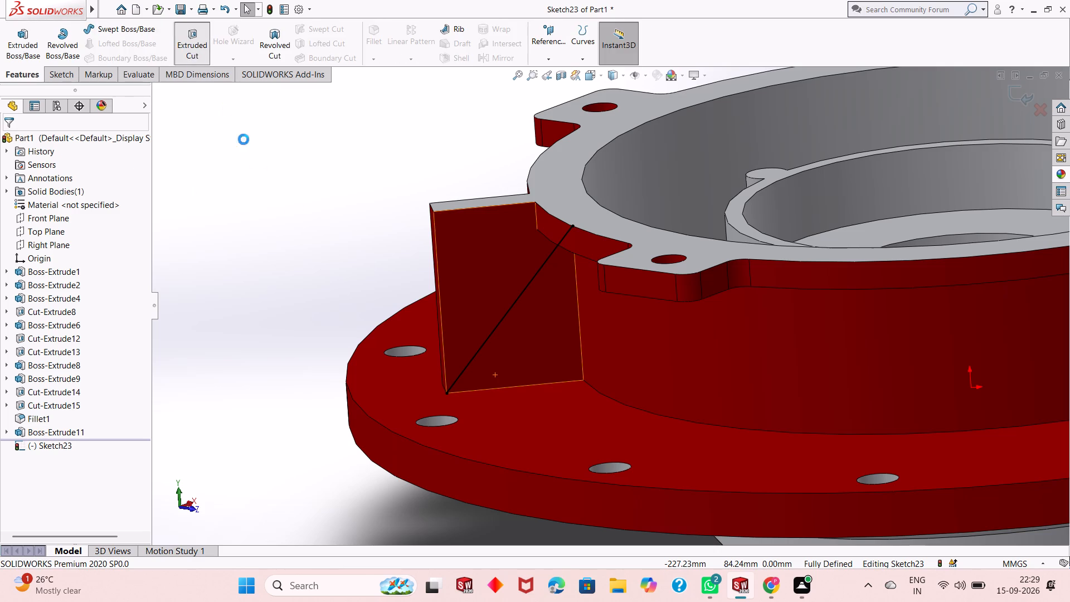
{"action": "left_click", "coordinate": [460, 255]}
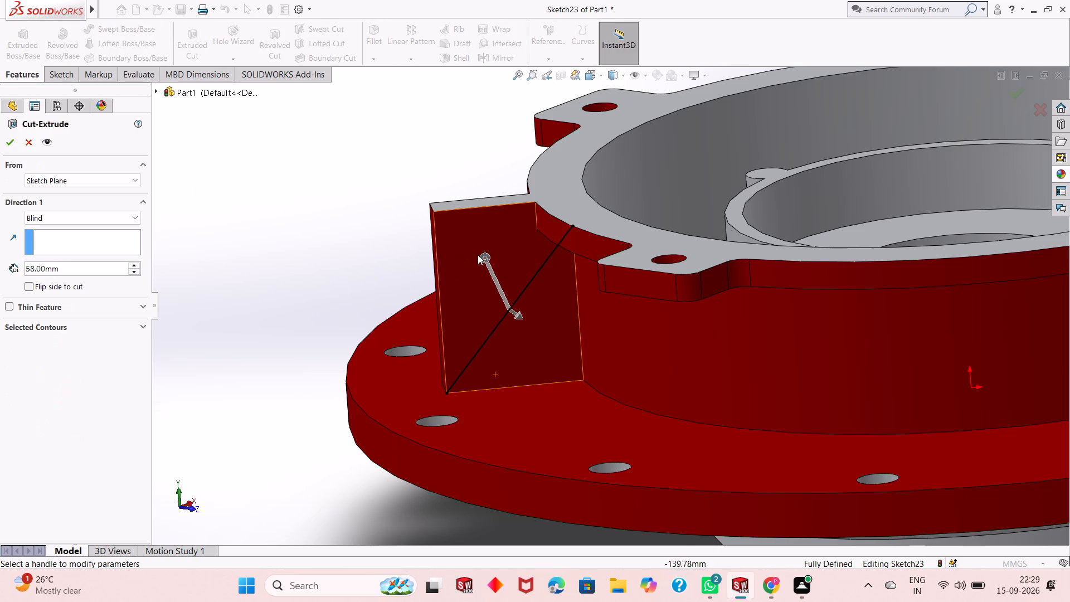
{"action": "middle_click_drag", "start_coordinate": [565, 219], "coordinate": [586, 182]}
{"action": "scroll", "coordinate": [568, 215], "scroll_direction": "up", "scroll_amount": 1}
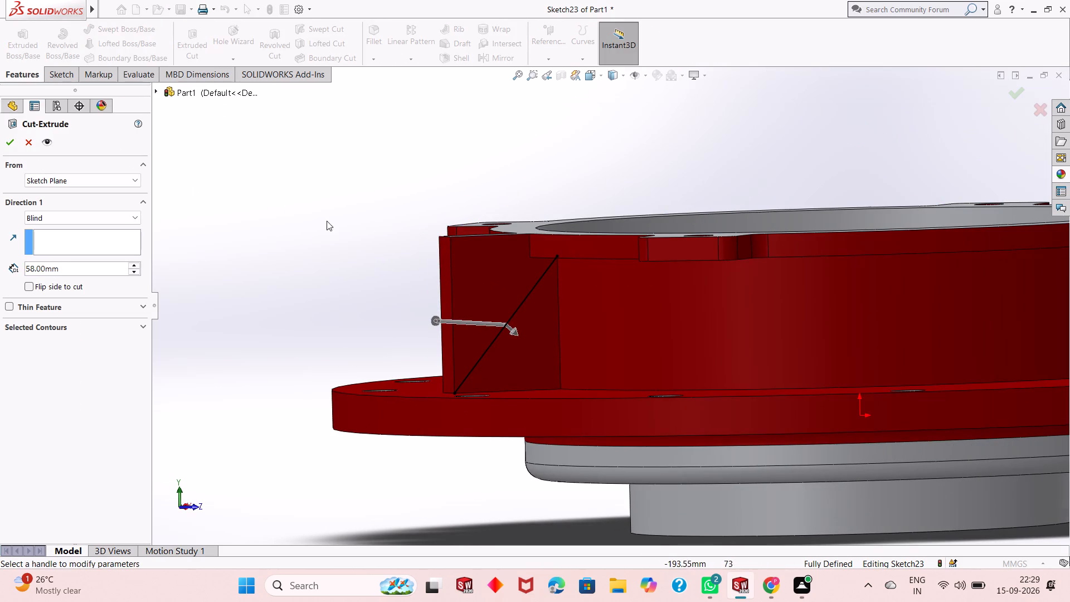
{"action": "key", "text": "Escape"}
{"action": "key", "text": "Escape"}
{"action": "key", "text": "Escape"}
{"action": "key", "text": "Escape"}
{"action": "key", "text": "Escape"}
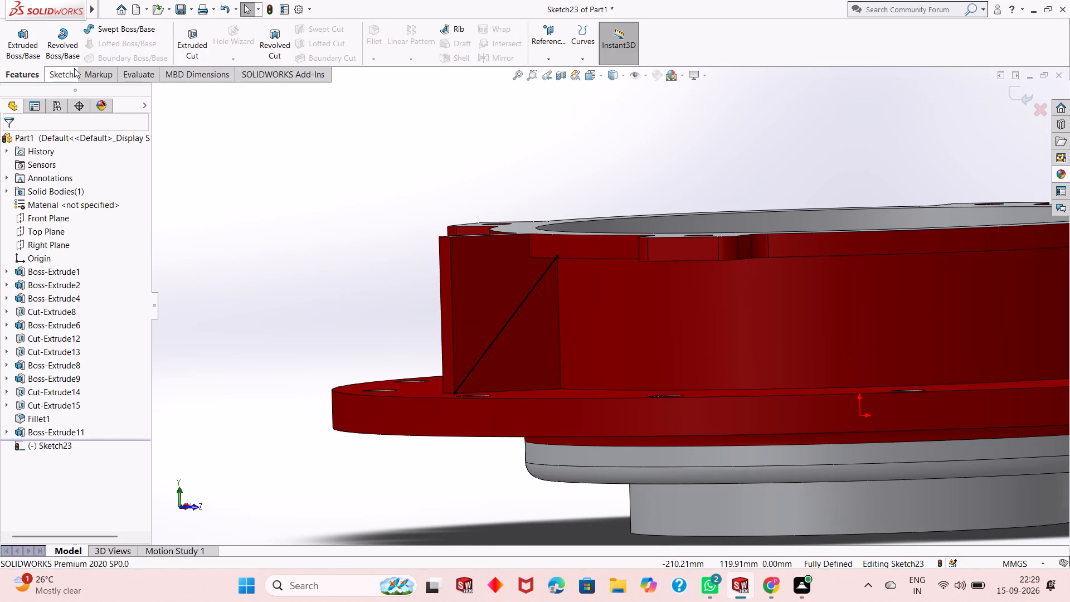
Close the cut profile above the diagonal with lines 53 mm up the rib's outer edge, along its top, 8 mm down and about 10 mm inward.
{"action": "left_click", "coordinate": [72, 71]}
{"action": "left_click", "coordinate": [101, 33]}
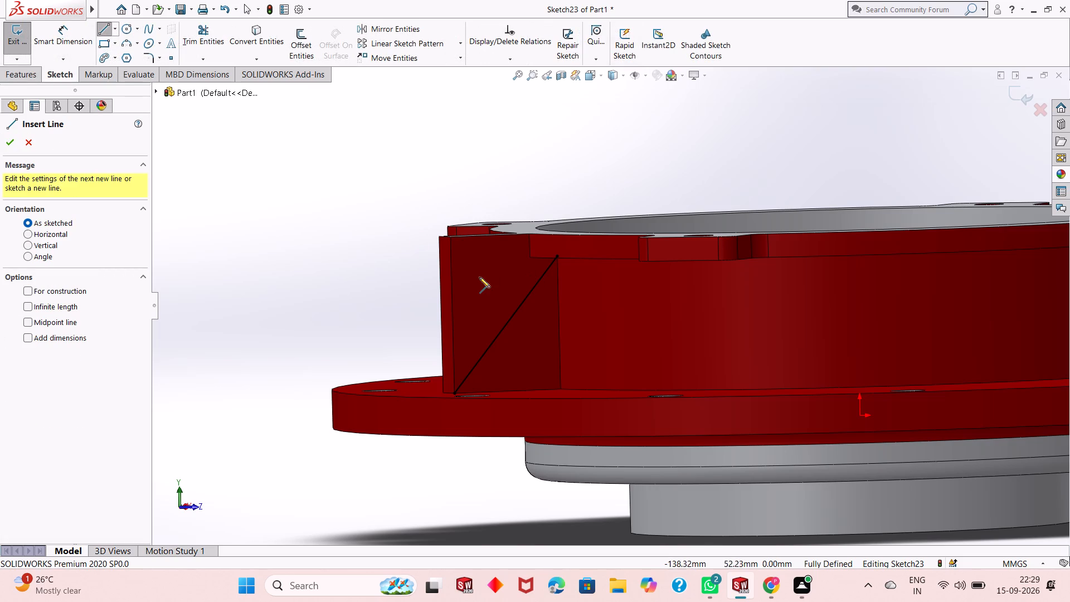
{"action": "left_click", "coordinate": [455, 396]}
{"action": "left_click", "coordinate": [450, 237]}
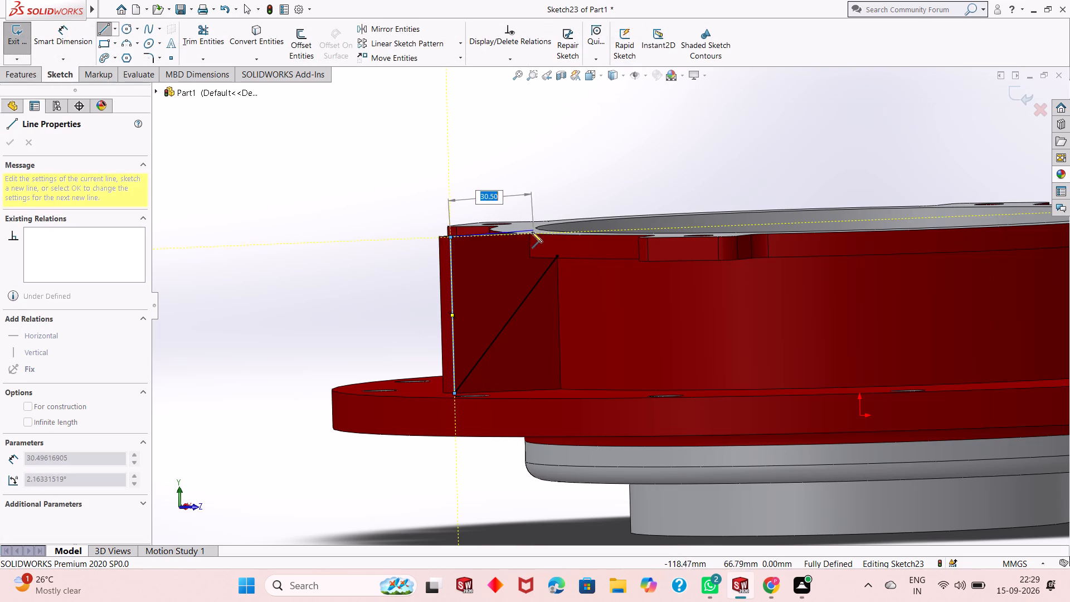
{"action": "left_click", "coordinate": [531, 233]}
{"action": "left_click", "coordinate": [531, 259]}
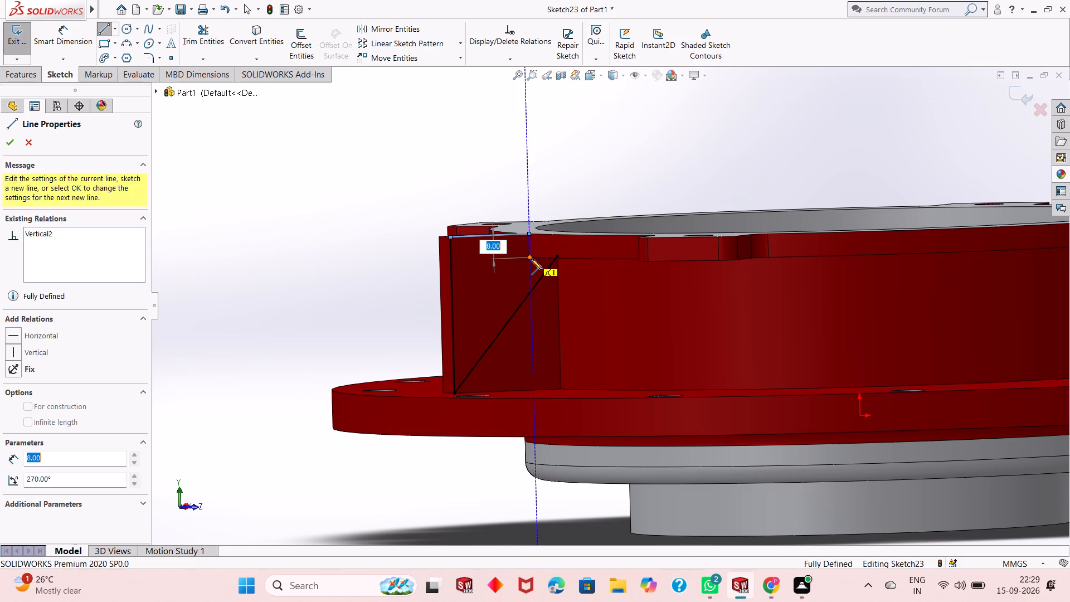
{"action": "left_click", "coordinate": [558, 253]}
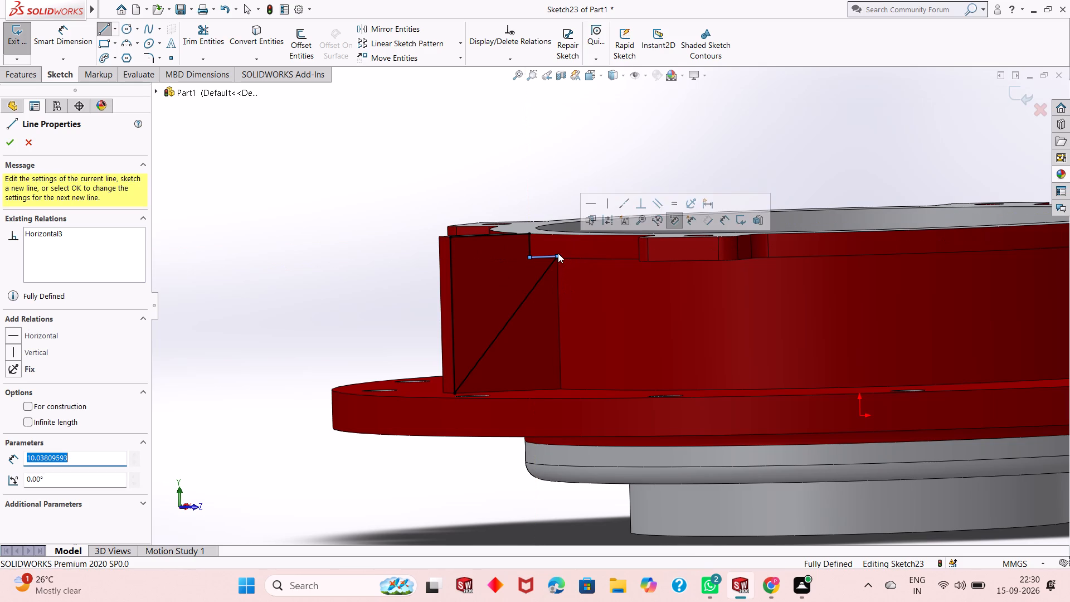
{"action": "key", "text": "Escape"}
{"action": "middle_click_drag", "start_coordinate": [594, 264], "coordinate": [594, 253]}
{"action": "key", "text": "Escape"}
{"action": "key", "text": "Escape"}
{"action": "key", "text": "Escape"}
Cut the closed profile through the rib with a 58 mm blind extruded cut, leaving a triangular gusset.
{"action": "middle_click_drag", "start_coordinate": [587, 274], "coordinate": [597, 282]}
{"action": "scroll", "coordinate": [564, 249], "scroll_direction": "down", "scroll_amount": 3}
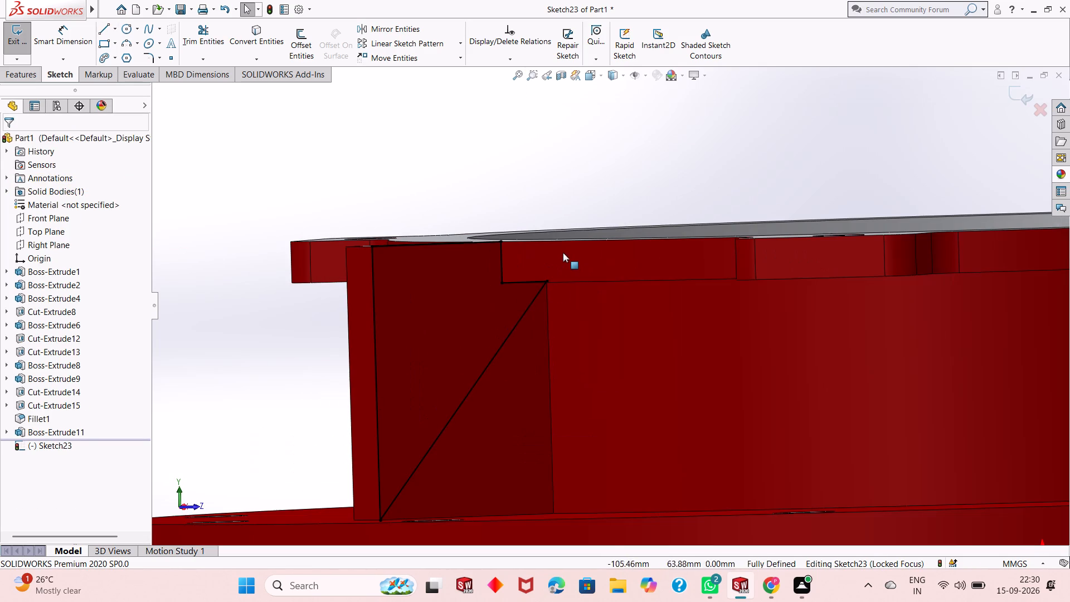
{"action": "left_click", "coordinate": [30, 78]}
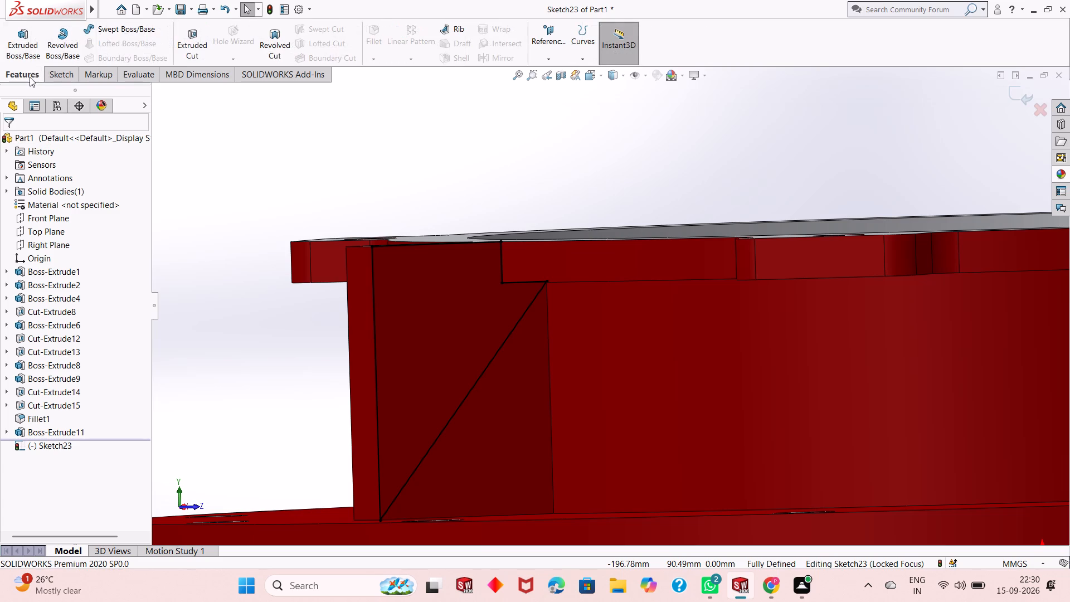
{"action": "left_click", "coordinate": [199, 44]}
{"action": "scroll", "coordinate": [427, 280], "scroll_direction": "up", "scroll_amount": 1}
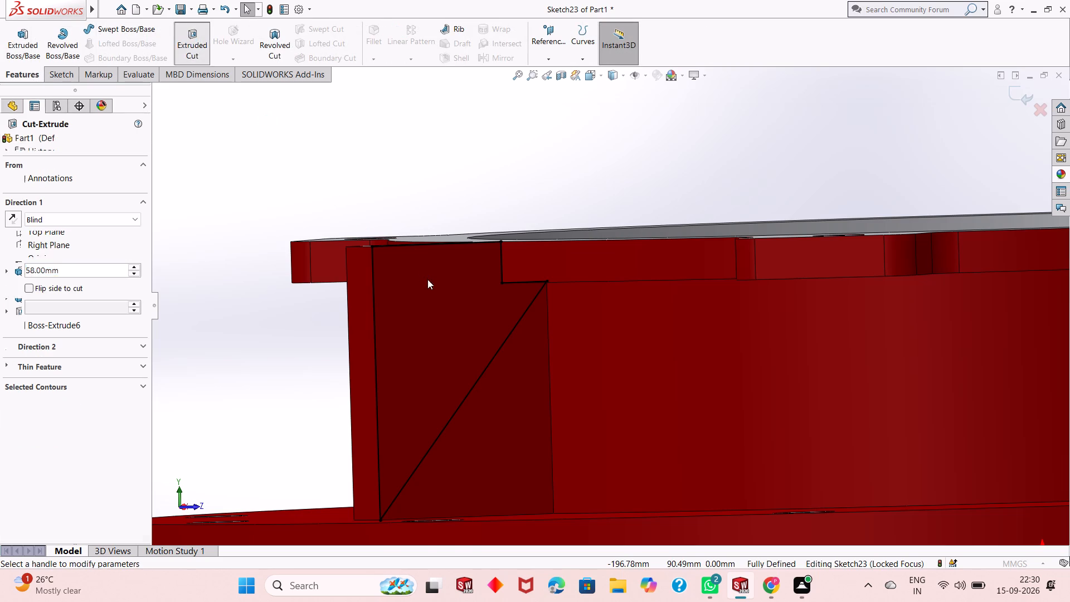
{"action": "scroll", "coordinate": [427, 279], "scroll_direction": "up", "scroll_amount": 1}
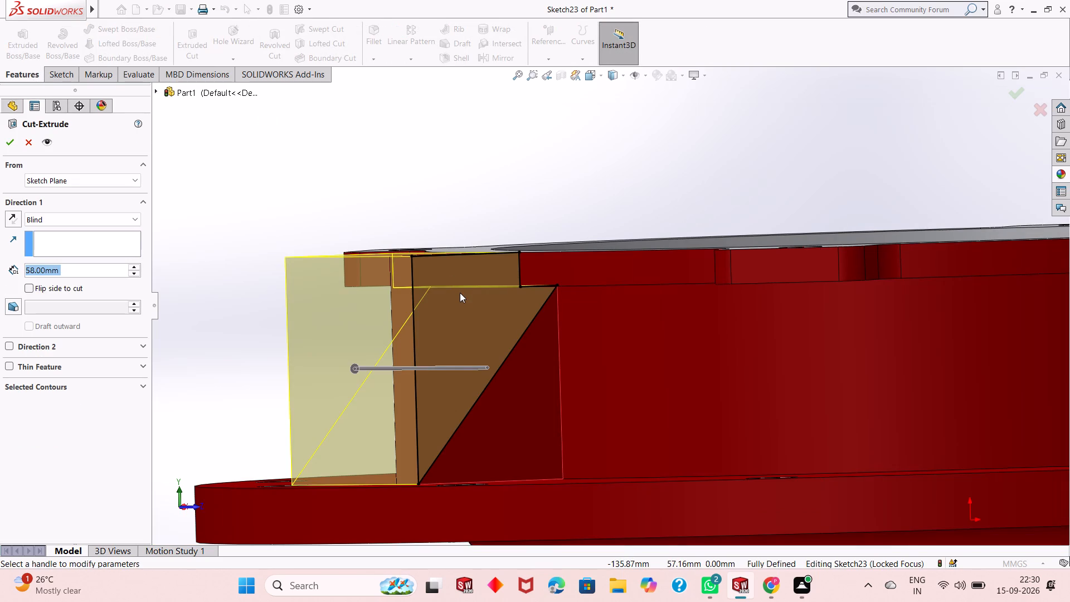
{"action": "middle_click_drag", "start_coordinate": [479, 305], "coordinate": [505, 355]}
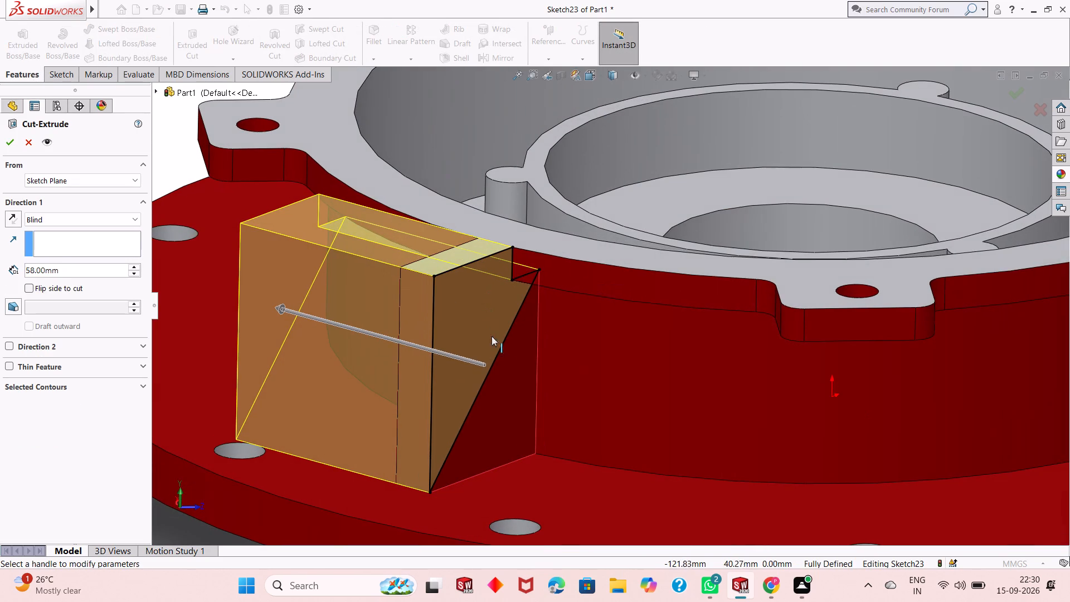
{"action": "left_click", "coordinate": [8, 144]}
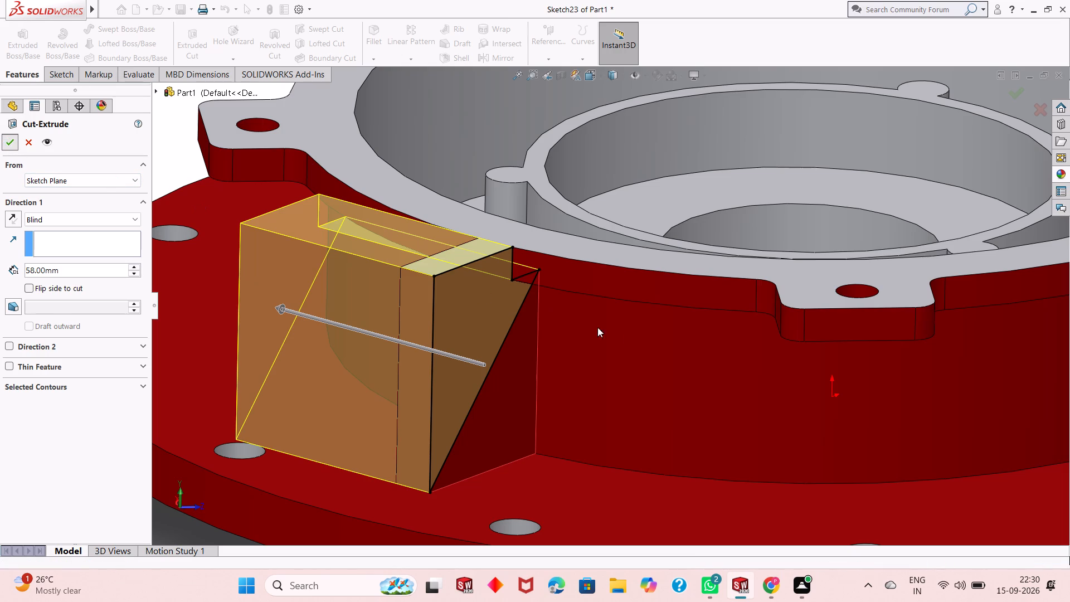
{"action": "key", "text": "Escape"}
{"action": "key", "text": "Escape"}
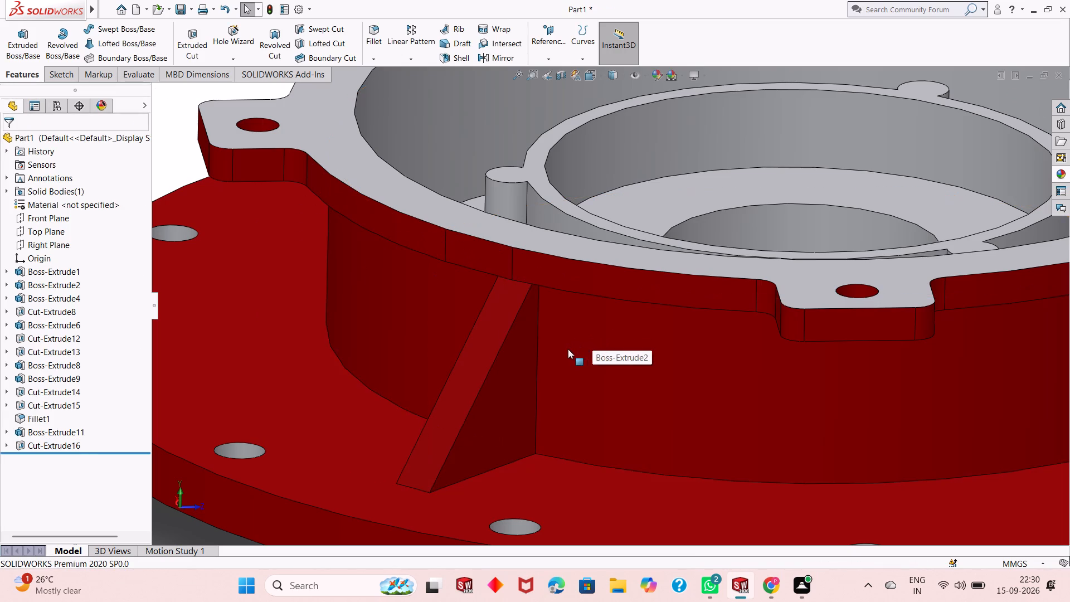
Turn on the display of temporary axes for the part.
{"action": "middle_click_drag", "start_coordinate": [567, 352], "coordinate": [552, 317]}
{"action": "scroll", "coordinate": [553, 327], "scroll_direction": "up", "scroll_amount": 2}
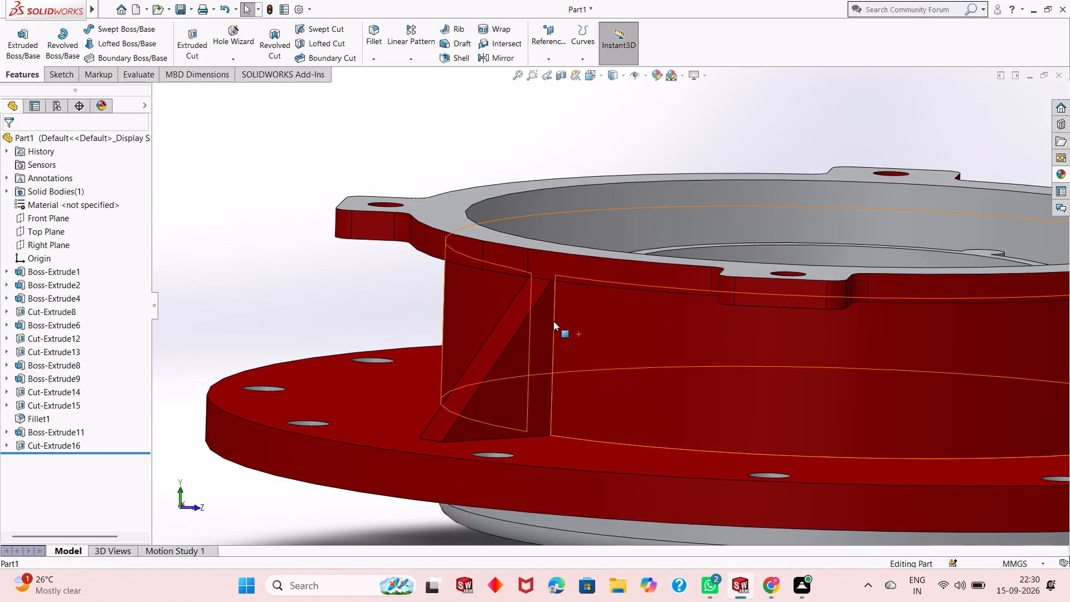
{"action": "middle_click_drag", "start_coordinate": [765, 250], "coordinate": [653, 305]}
{"action": "scroll", "coordinate": [566, 300], "scroll_direction": "up", "scroll_amount": 2}
{"action": "middle_click_drag", "start_coordinate": [566, 258], "coordinate": [590, 318]}
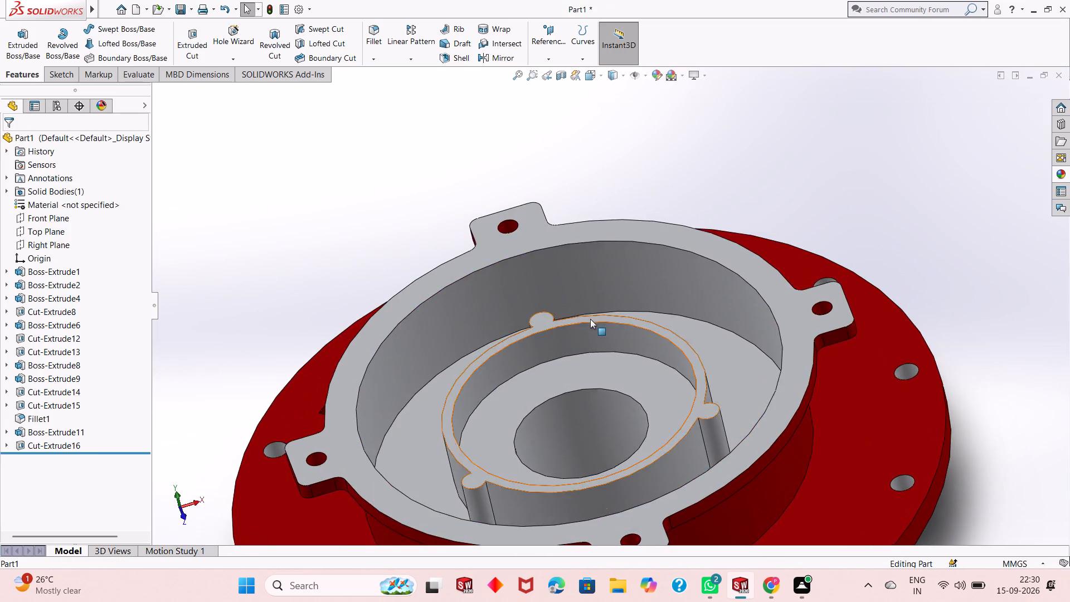
{"action": "scroll", "coordinate": [590, 319], "scroll_direction": "up", "scroll_amount": 3}
{"action": "middle_click_drag", "start_coordinate": [580, 307], "coordinate": [618, 290]}
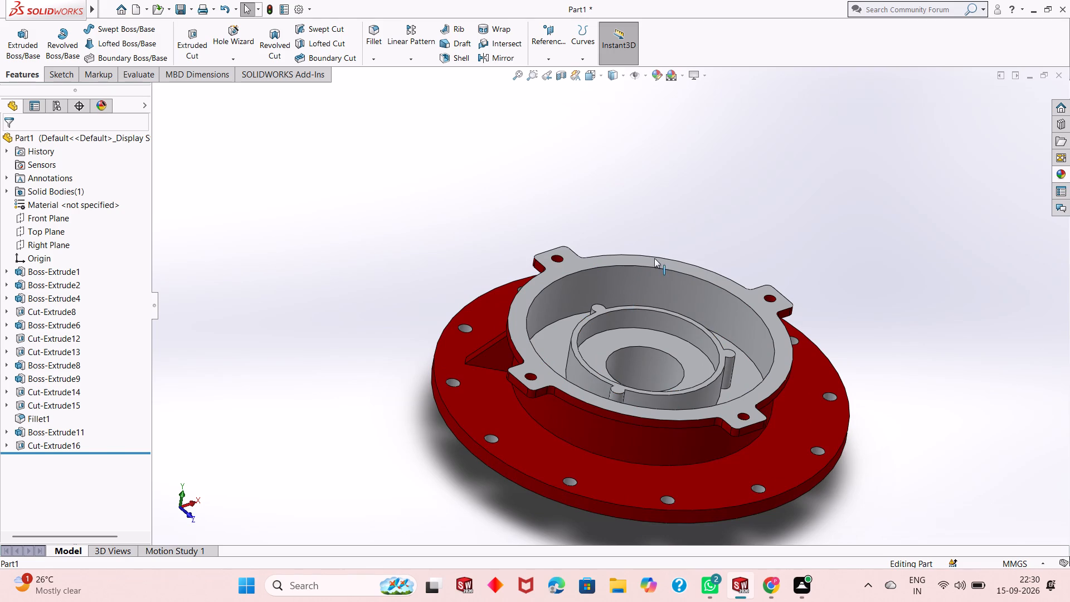
{"action": "left_click", "coordinate": [645, 77]}
{"action": "left_click", "coordinate": [652, 105]}
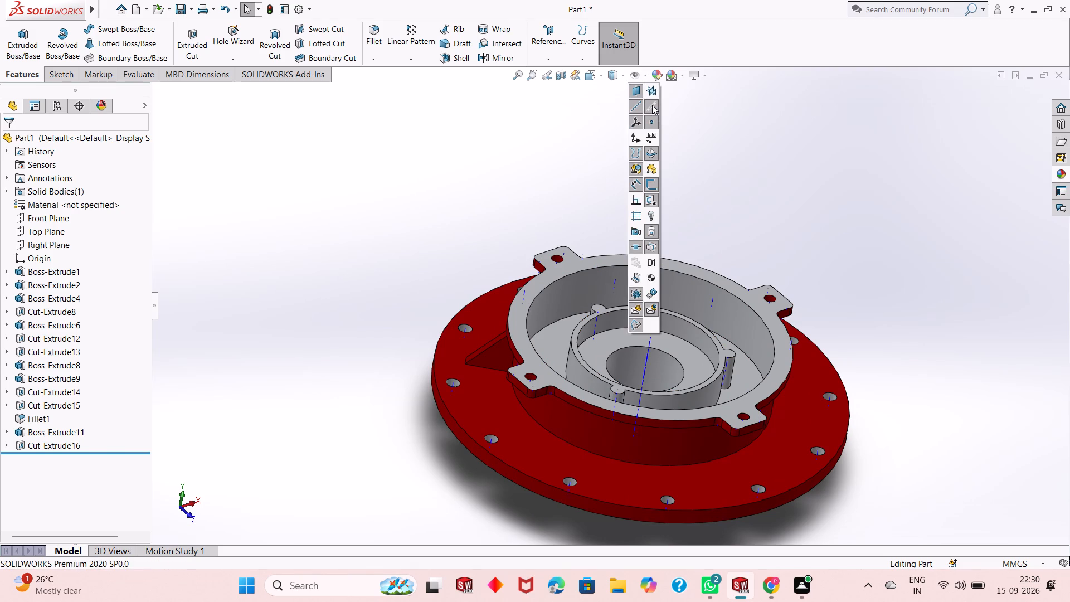
{"action": "key", "text": "Escape"}
{"action": "middle_click_drag", "start_coordinate": [661, 385], "coordinate": [657, 370]}
{"action": "scroll", "coordinate": [657, 328], "scroll_direction": "up", "scroll_amount": 1}
{"action": "scroll", "coordinate": [653, 324], "scroll_direction": "down", "scroll_amount": 2}
{"action": "key", "text": "Escape"}
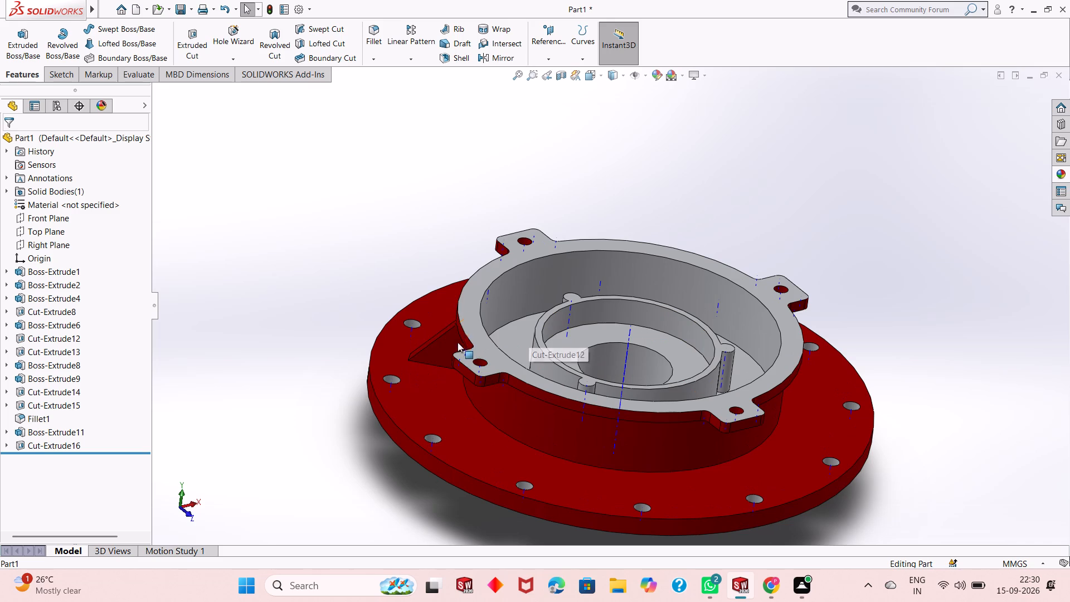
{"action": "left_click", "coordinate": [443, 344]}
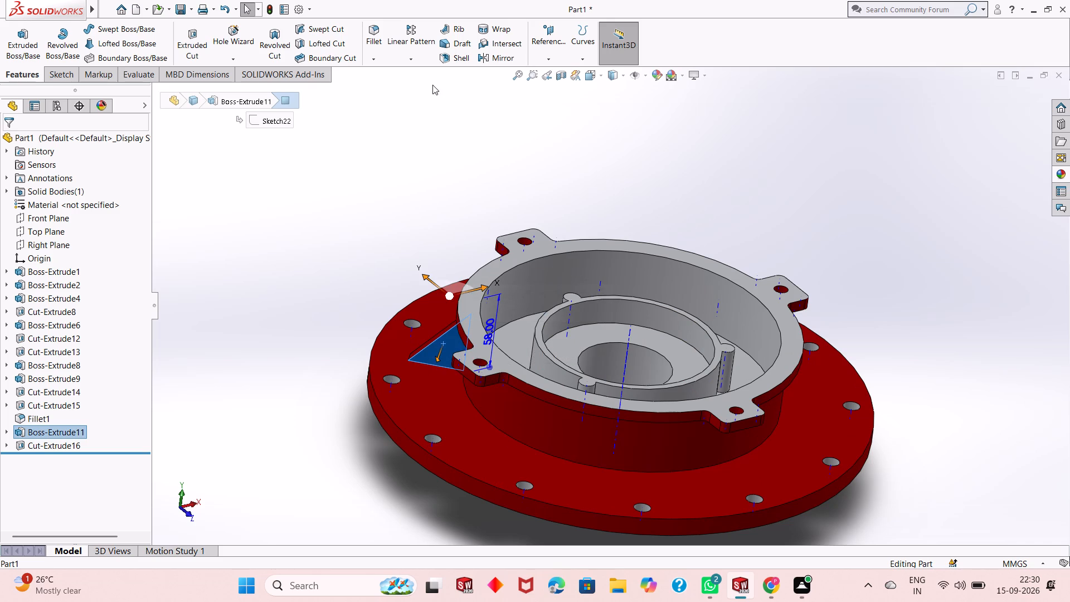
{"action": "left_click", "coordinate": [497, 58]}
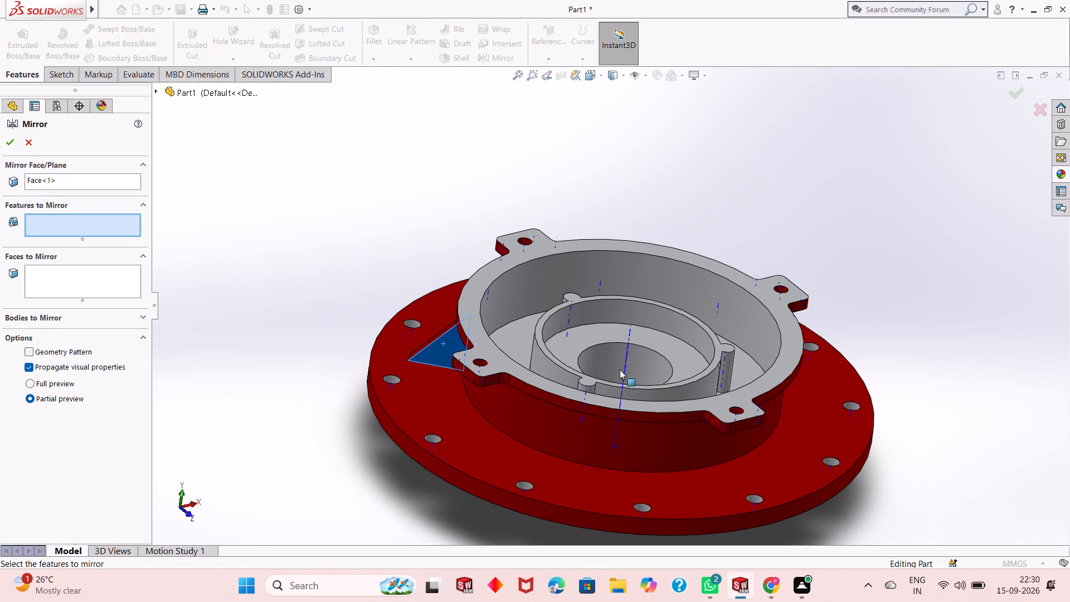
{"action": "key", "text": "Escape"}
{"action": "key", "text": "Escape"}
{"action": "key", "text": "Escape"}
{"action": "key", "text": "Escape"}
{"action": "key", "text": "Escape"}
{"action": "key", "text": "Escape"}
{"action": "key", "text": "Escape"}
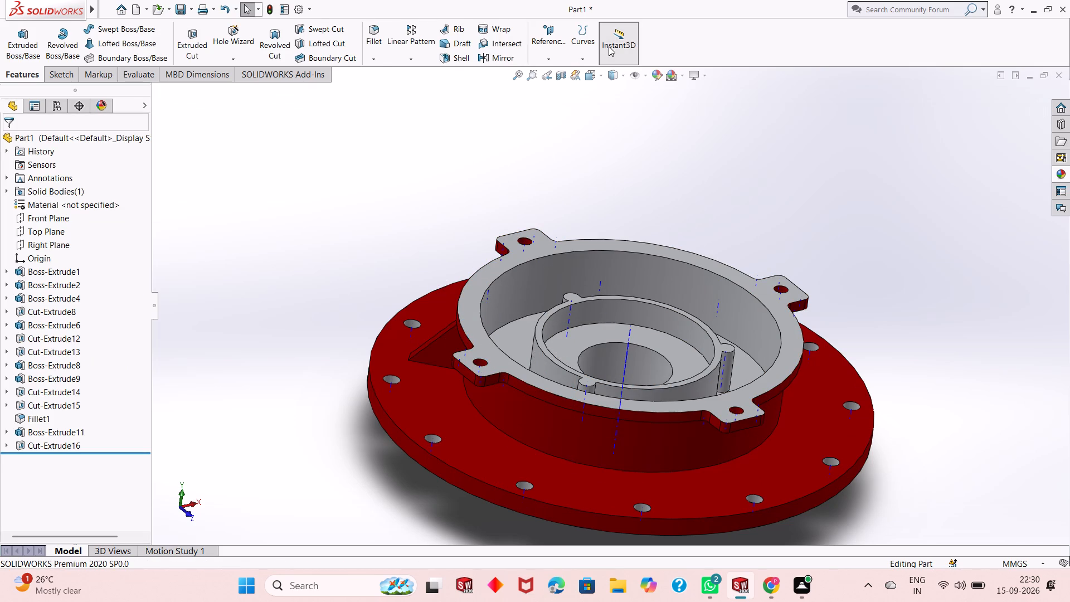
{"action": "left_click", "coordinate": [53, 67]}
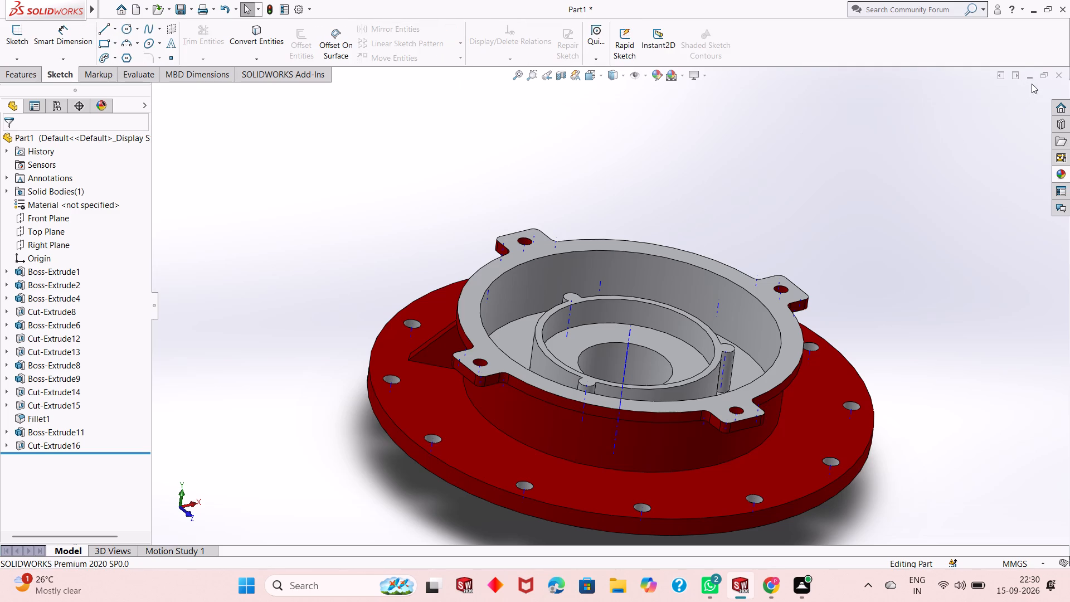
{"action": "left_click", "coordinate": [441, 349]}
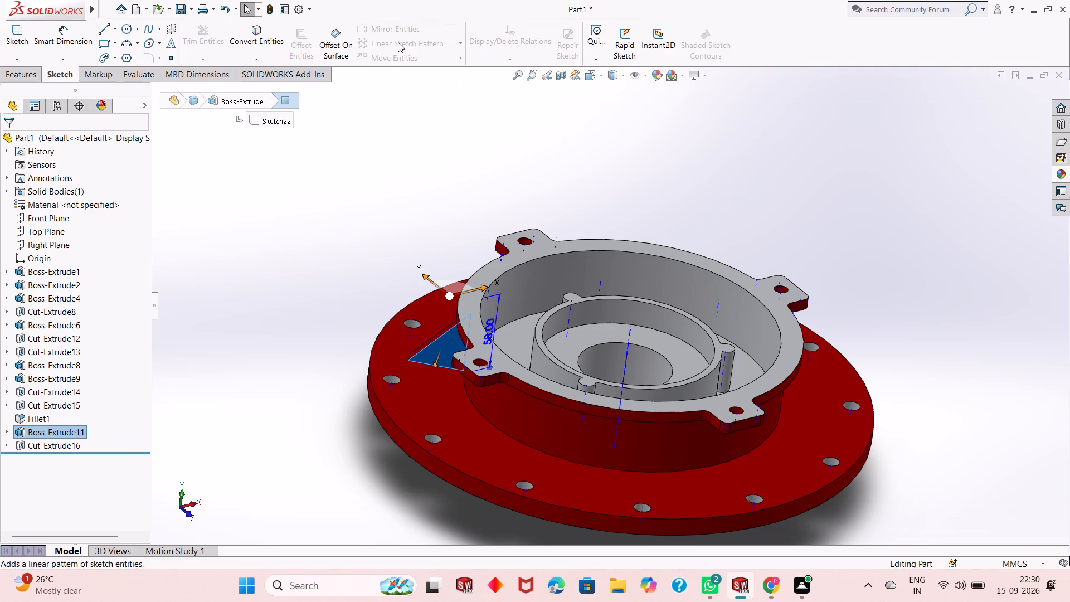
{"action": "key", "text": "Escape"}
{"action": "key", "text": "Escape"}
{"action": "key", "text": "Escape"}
Undo the extruded cut that shaped the triangular gusset.
{"action": "key", "text": "ctrl+z"}
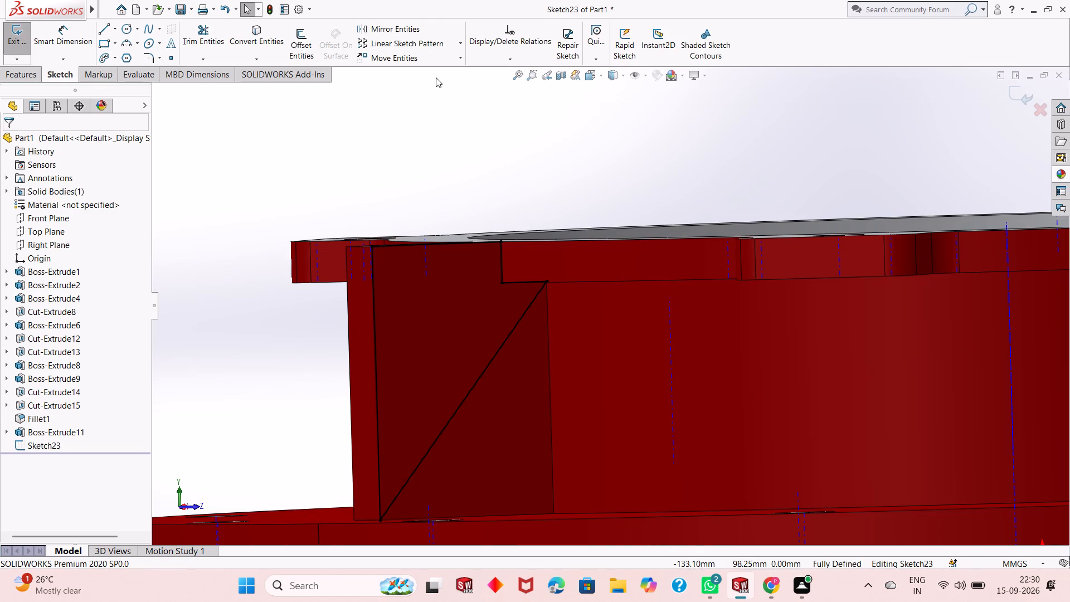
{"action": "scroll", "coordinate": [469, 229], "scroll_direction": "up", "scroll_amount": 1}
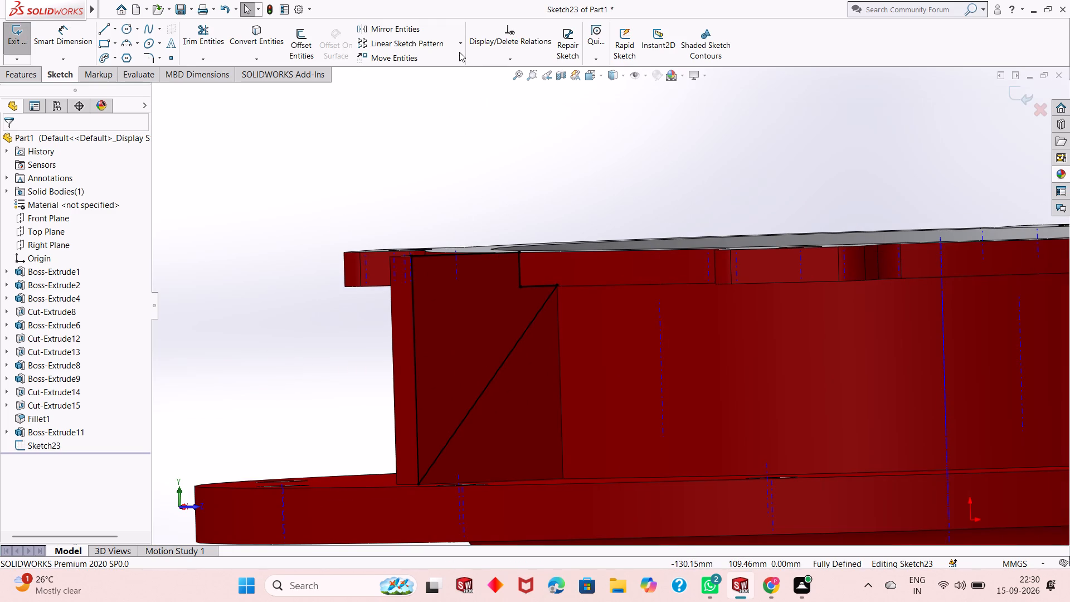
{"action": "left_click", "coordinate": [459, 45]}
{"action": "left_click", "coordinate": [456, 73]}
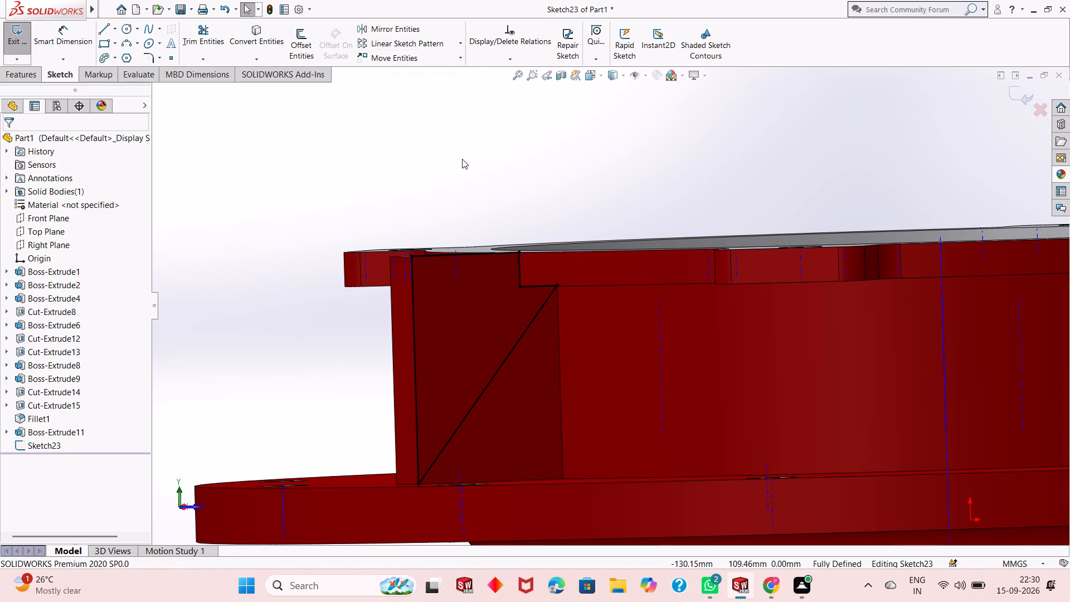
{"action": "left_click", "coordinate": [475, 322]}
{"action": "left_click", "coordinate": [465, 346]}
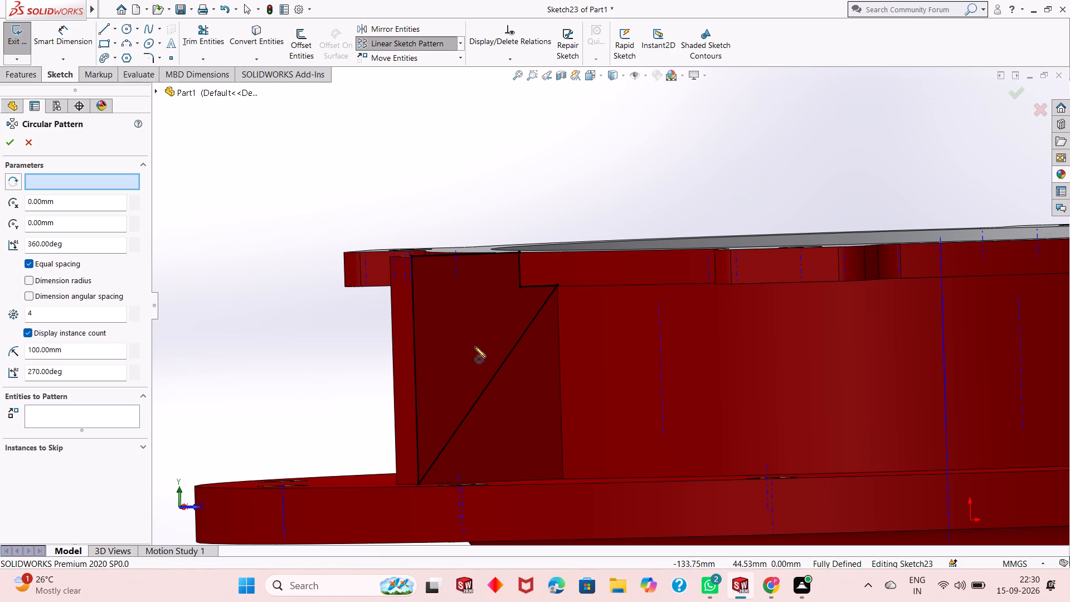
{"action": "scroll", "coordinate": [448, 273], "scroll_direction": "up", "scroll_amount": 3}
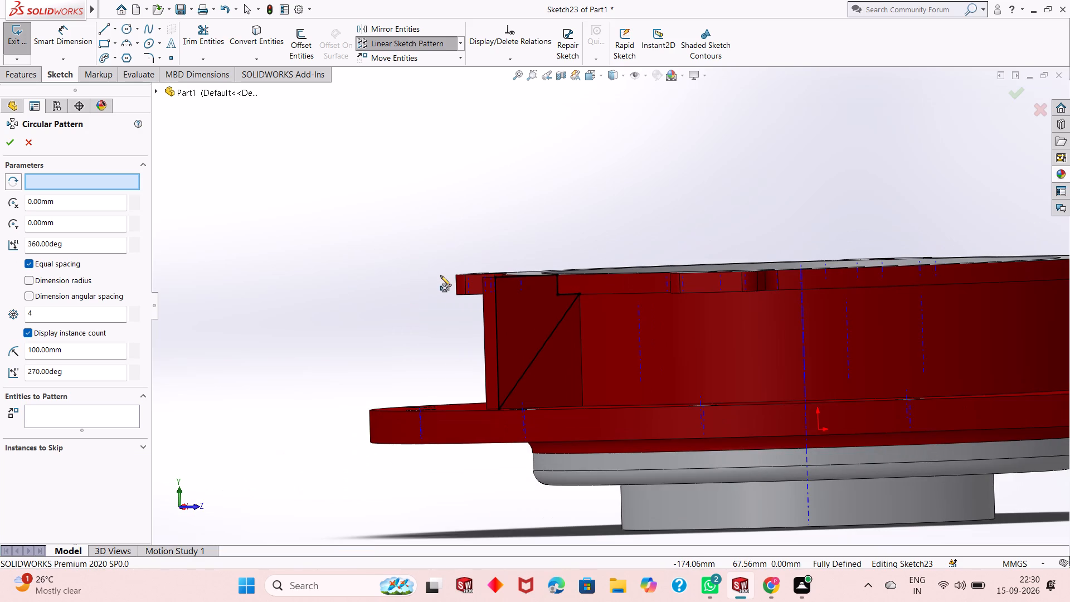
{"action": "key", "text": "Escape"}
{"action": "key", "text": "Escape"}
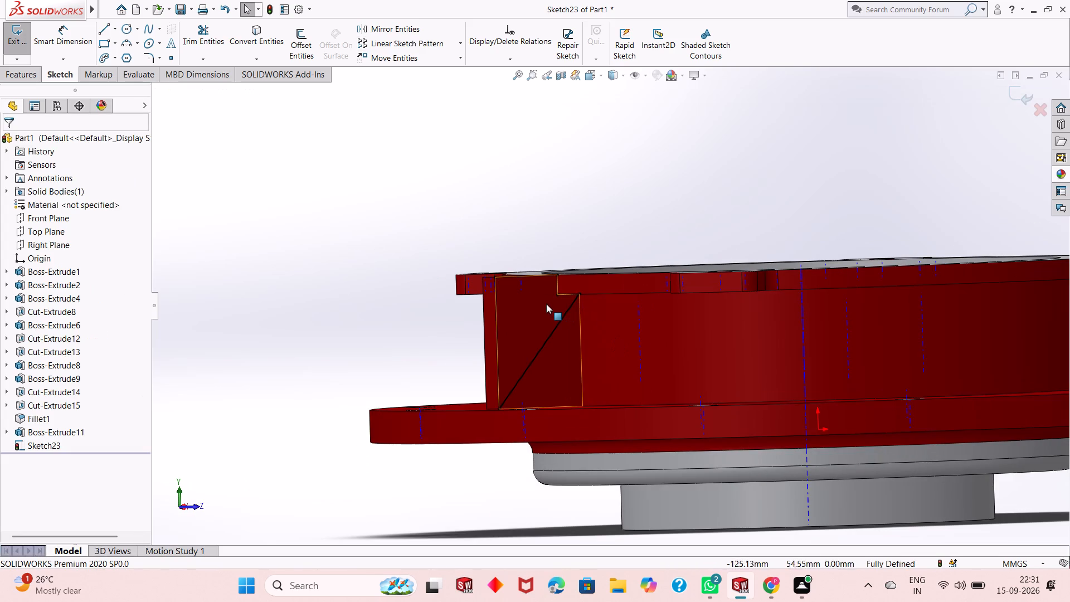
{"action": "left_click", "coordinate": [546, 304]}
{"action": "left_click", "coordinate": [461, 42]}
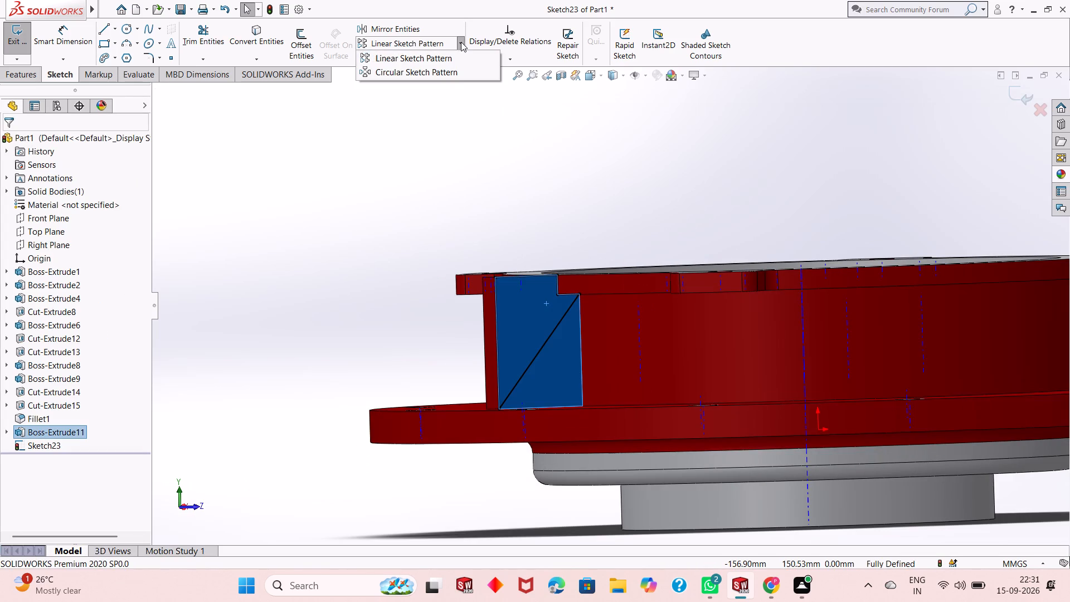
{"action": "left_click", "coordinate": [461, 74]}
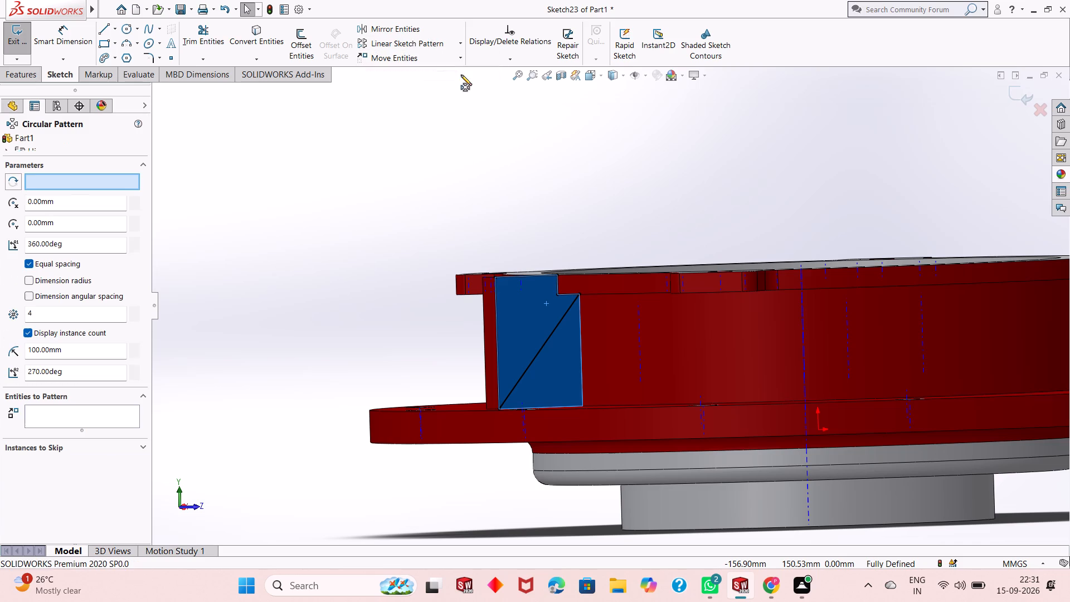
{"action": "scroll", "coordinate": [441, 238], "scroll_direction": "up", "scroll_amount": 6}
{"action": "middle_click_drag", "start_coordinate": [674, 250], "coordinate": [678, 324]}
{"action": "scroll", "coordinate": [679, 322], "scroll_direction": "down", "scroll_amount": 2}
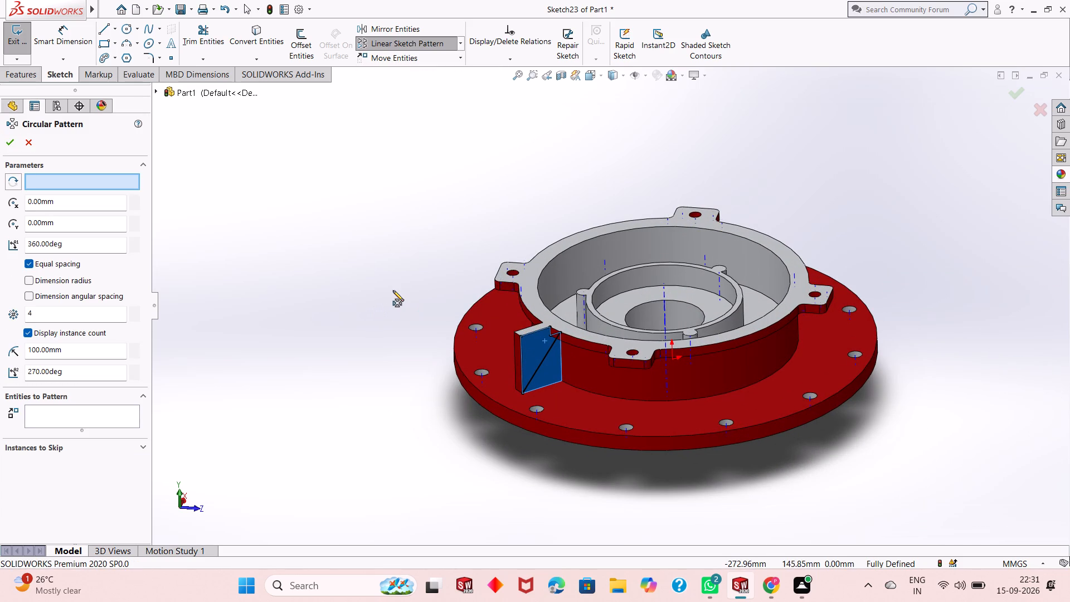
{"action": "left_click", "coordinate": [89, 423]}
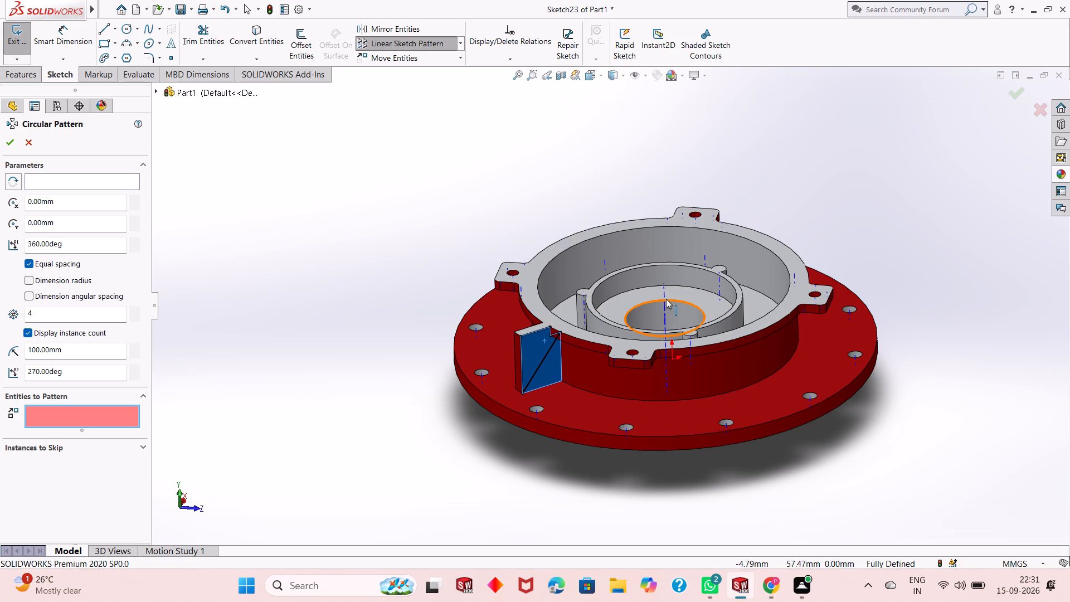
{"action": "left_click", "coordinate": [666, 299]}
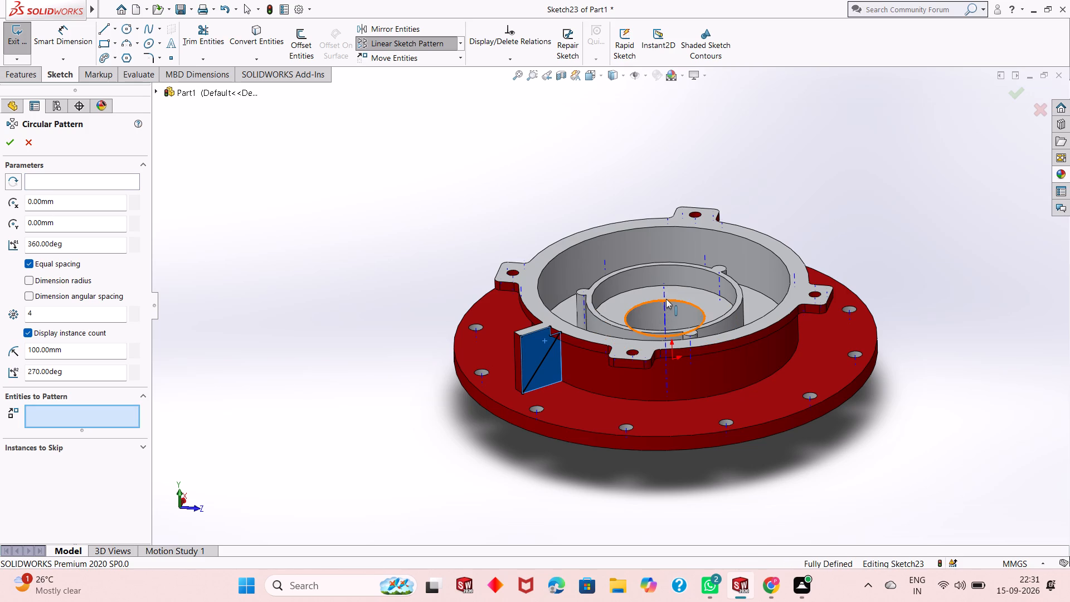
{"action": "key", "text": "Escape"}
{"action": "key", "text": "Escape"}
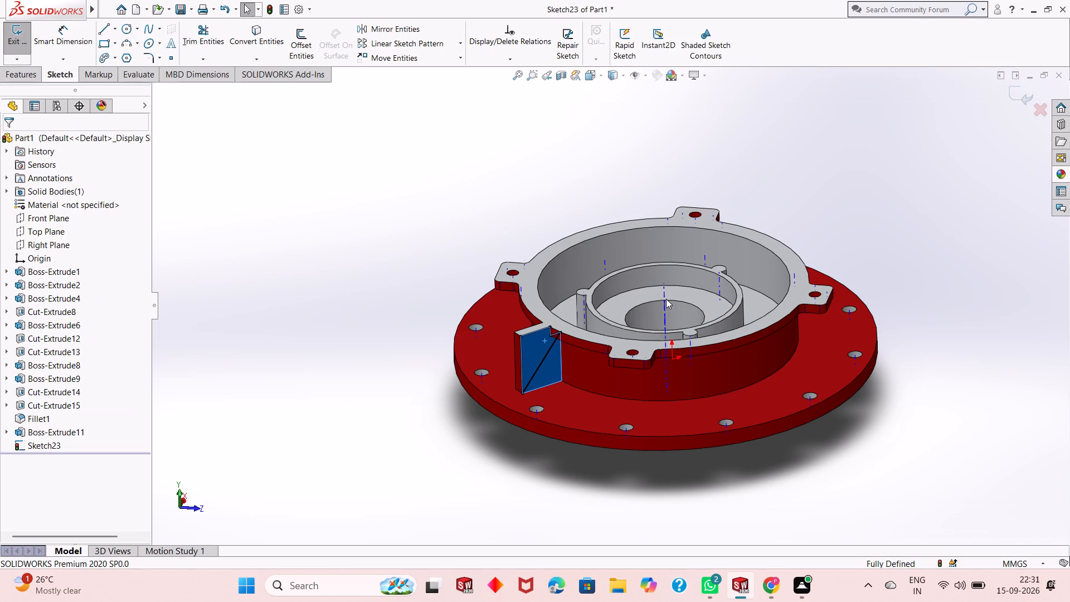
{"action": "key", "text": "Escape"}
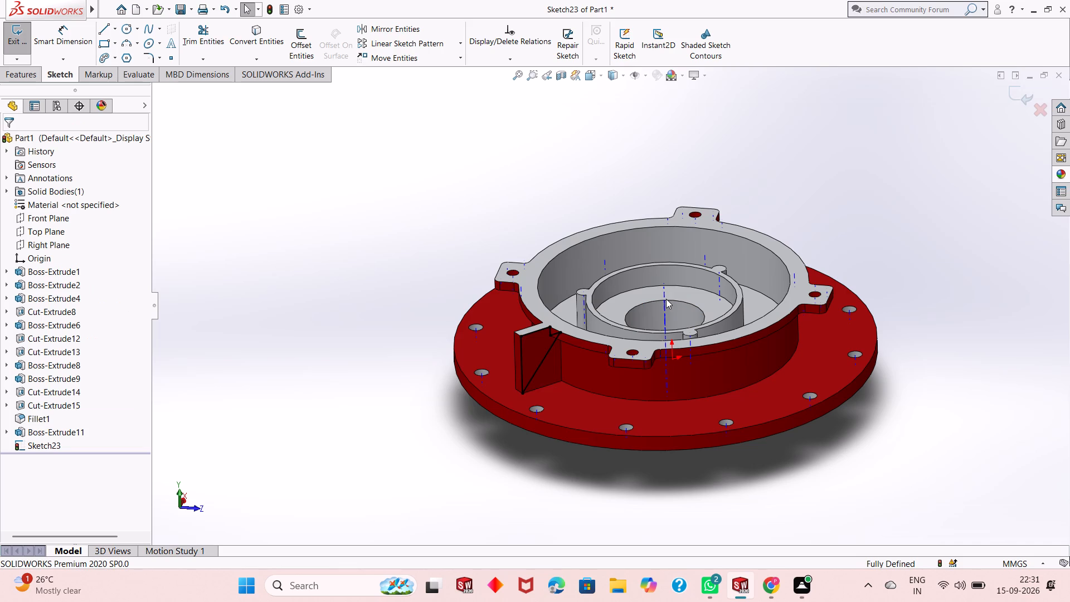
Undo the gusset cut sketch and the rib extrusion, going back into the rib's rectangular profile sketch.
{"action": "key", "text": "ctrl+z"}
{"action": "key", "text": "ctrl+z"}
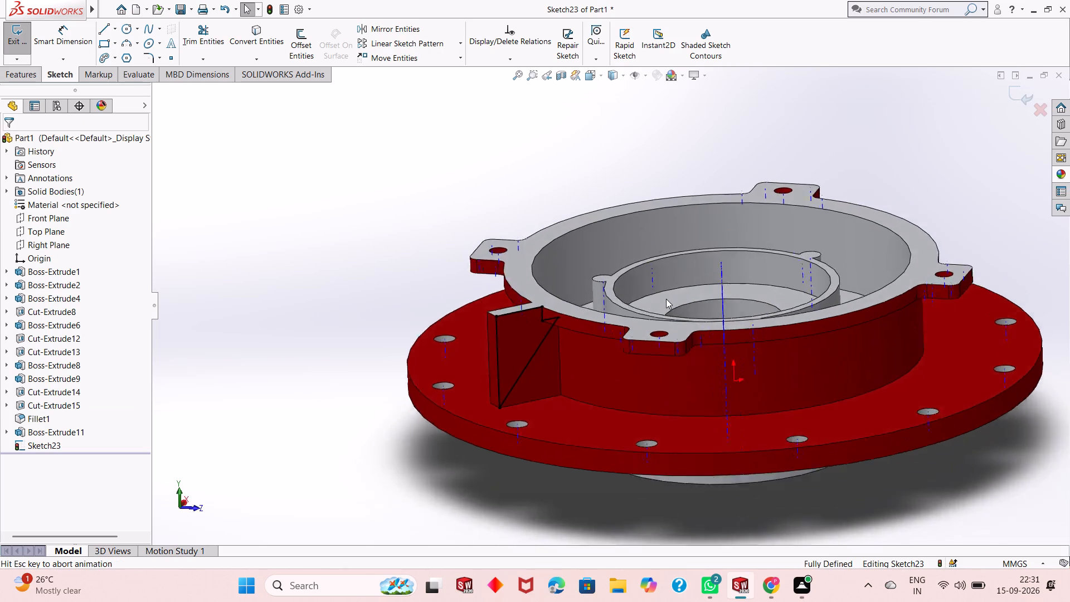
{"action": "key", "text": "ctrl+z"}
{"action": "key", "text": "ctrl+z"}
{"action": "key", "text": "ctrl+z"}
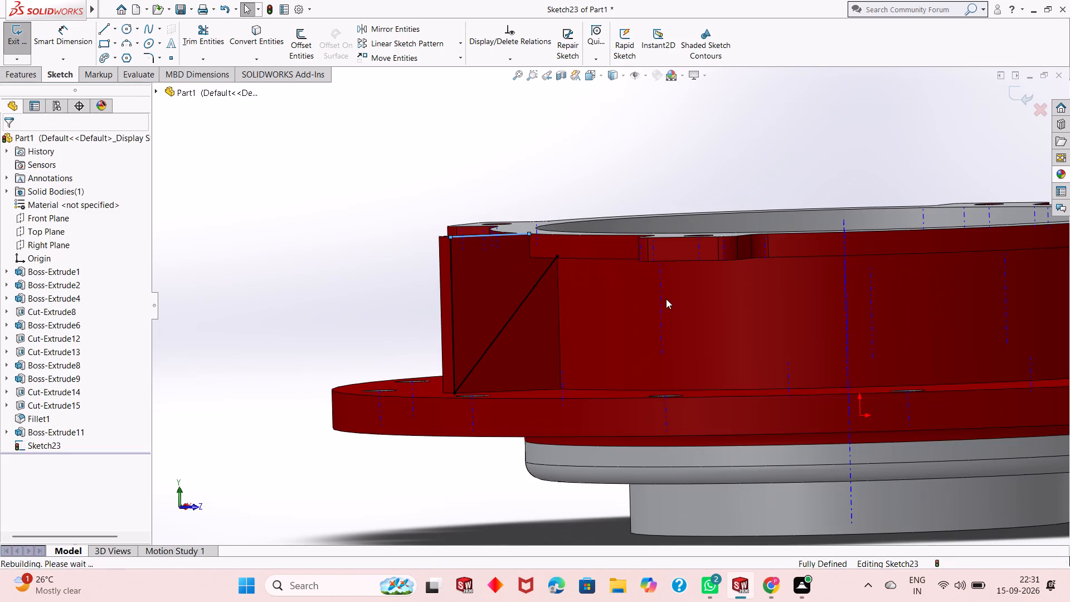
{"action": "key", "text": "ctrl+z"}
{"action": "key", "text": "ctrl+z"}
{"action": "key", "text": "ctrl+z"}
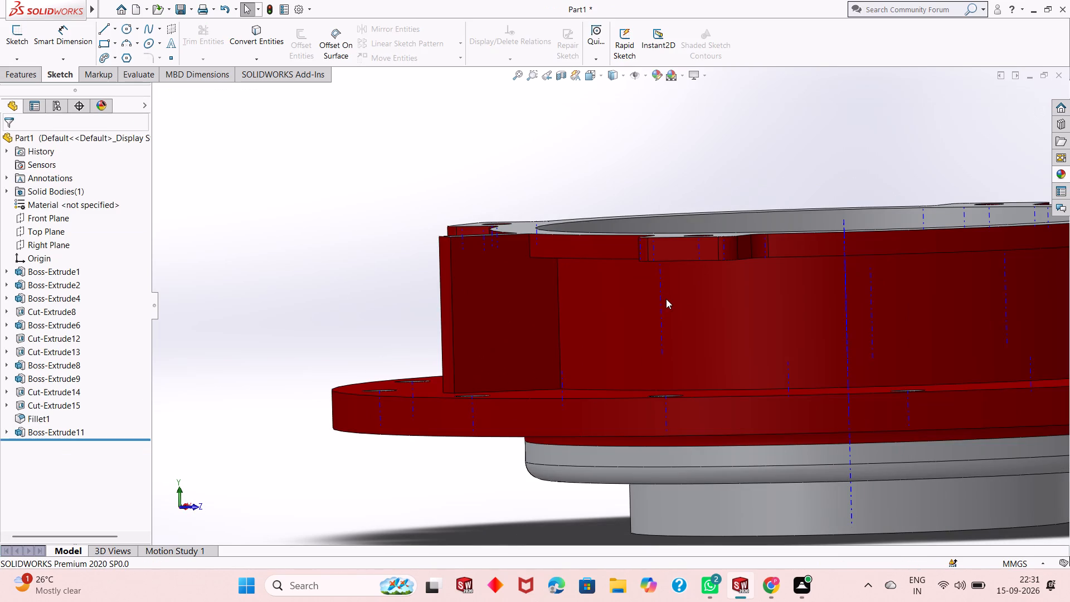
{"action": "key", "text": "ctrl+z"}
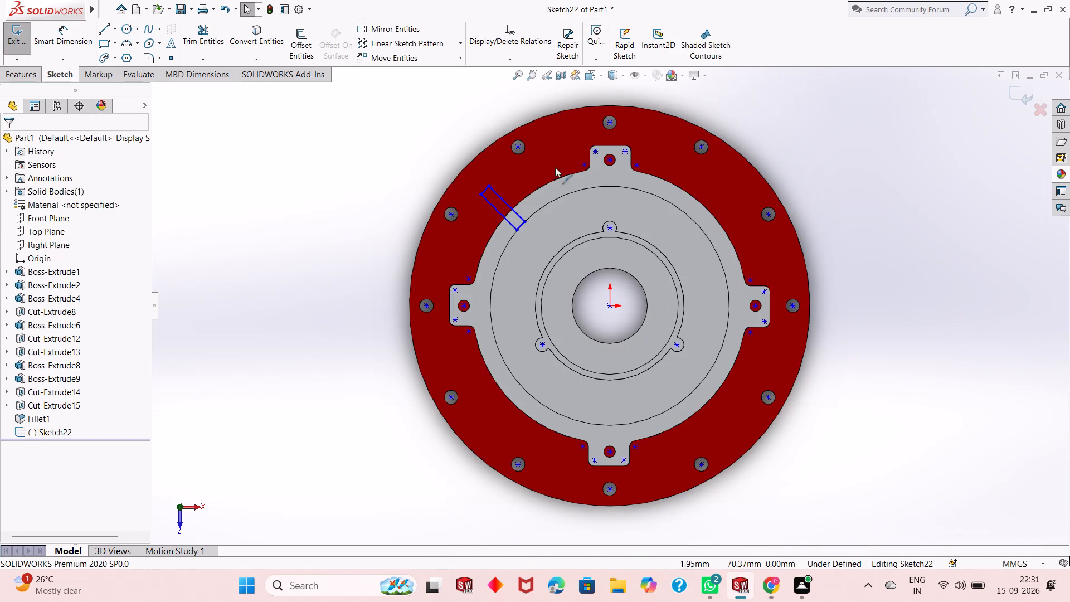
{"action": "key", "text": "Escape"}
{"action": "key", "text": "Escape"}
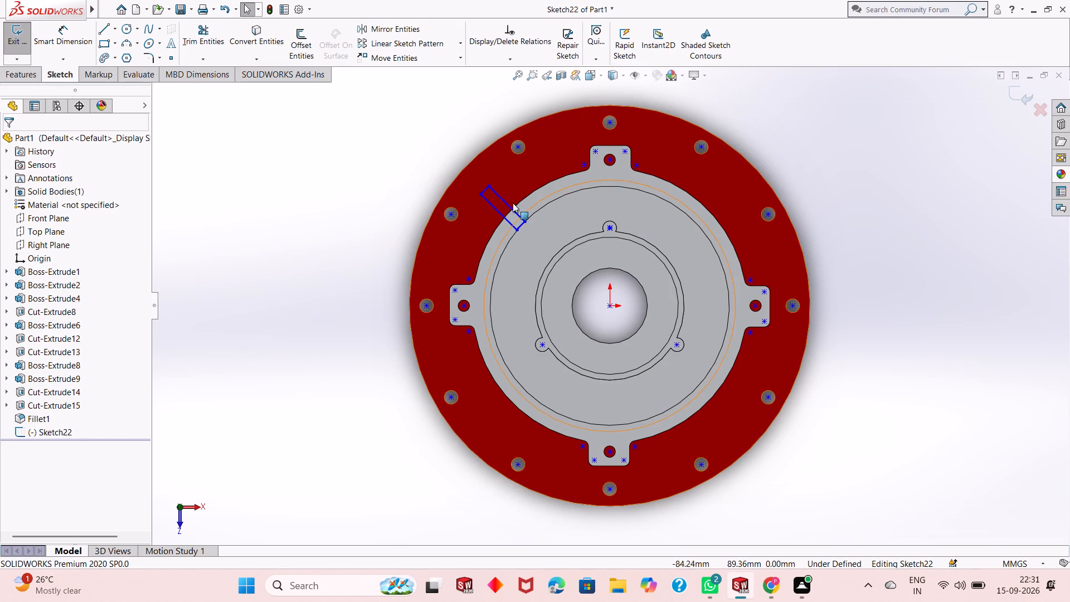
Circular-pattern the rib profile's two long lines and inner end line into 4 equally spaced instances over 360° about the origin.
{"action": "left_click", "coordinate": [504, 202]}
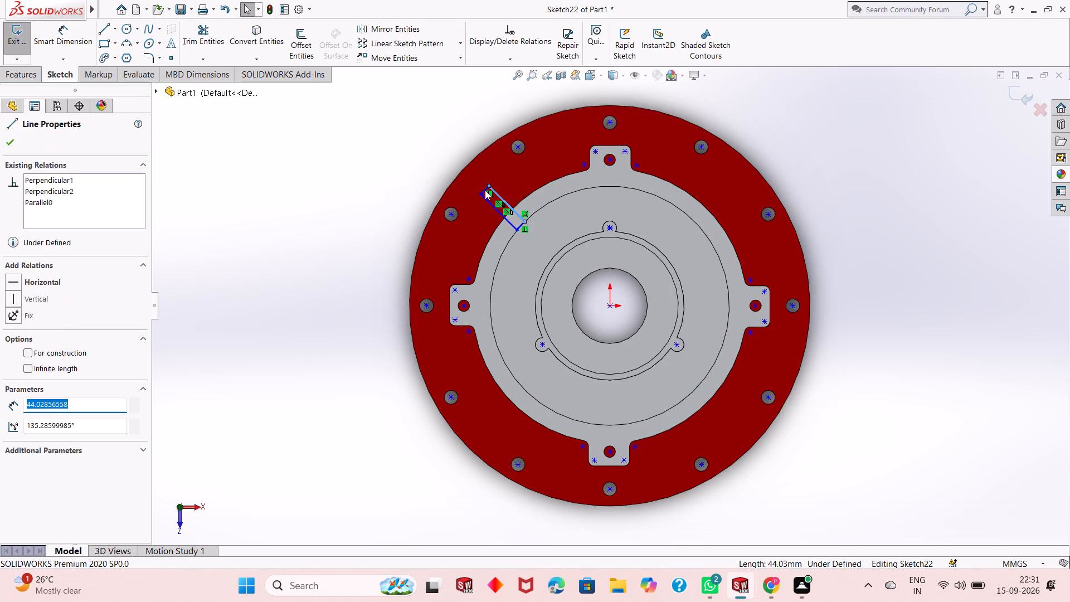
{"action": "left_click", "coordinate": [485, 190], "text": "ctrl"}
{"action": "left_click", "coordinate": [493, 209], "text": "ctrl"}
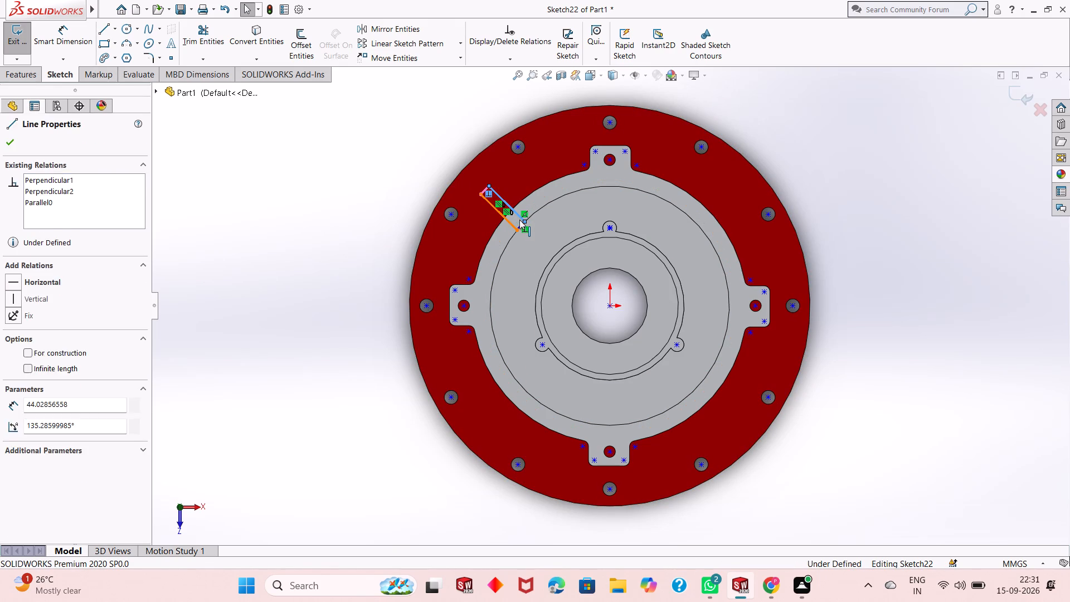
{"action": "left_click", "coordinate": [521, 225], "text": "ctrl"}
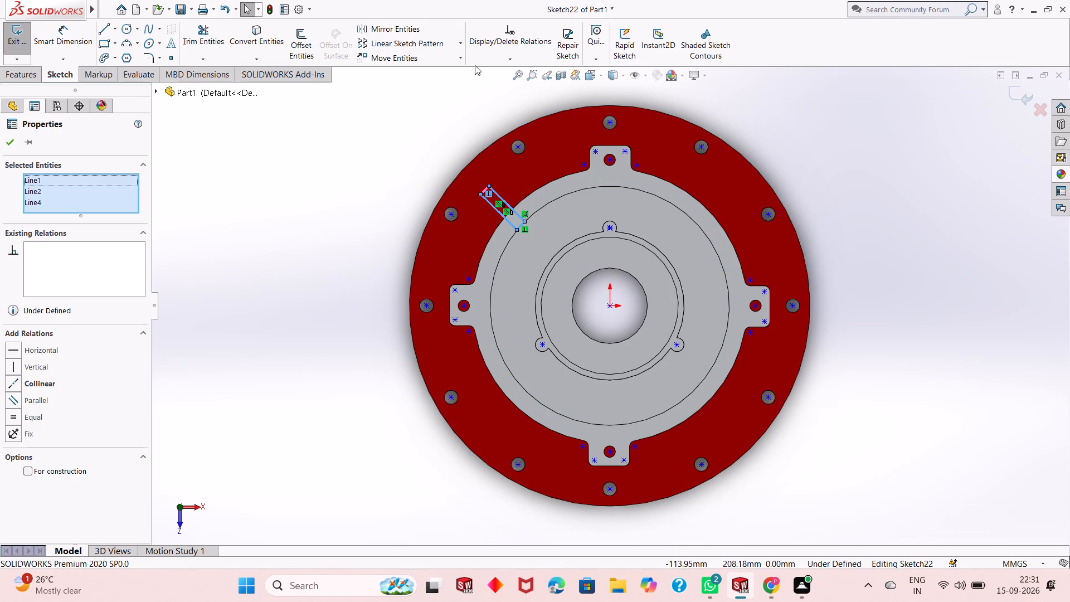
{"action": "left_click", "coordinate": [459, 48]}
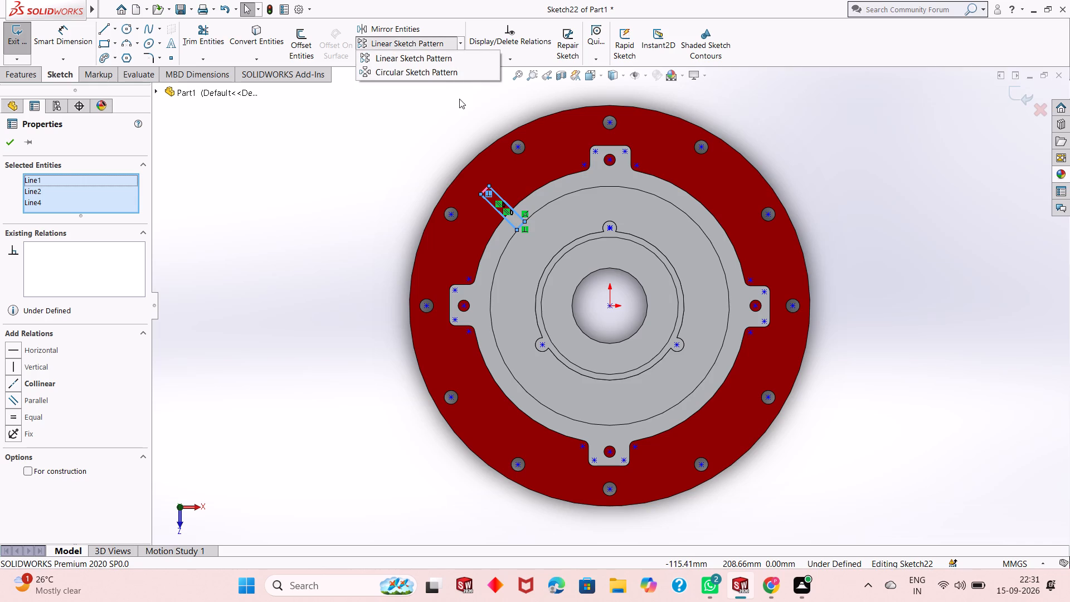
{"action": "left_click", "coordinate": [447, 70]}
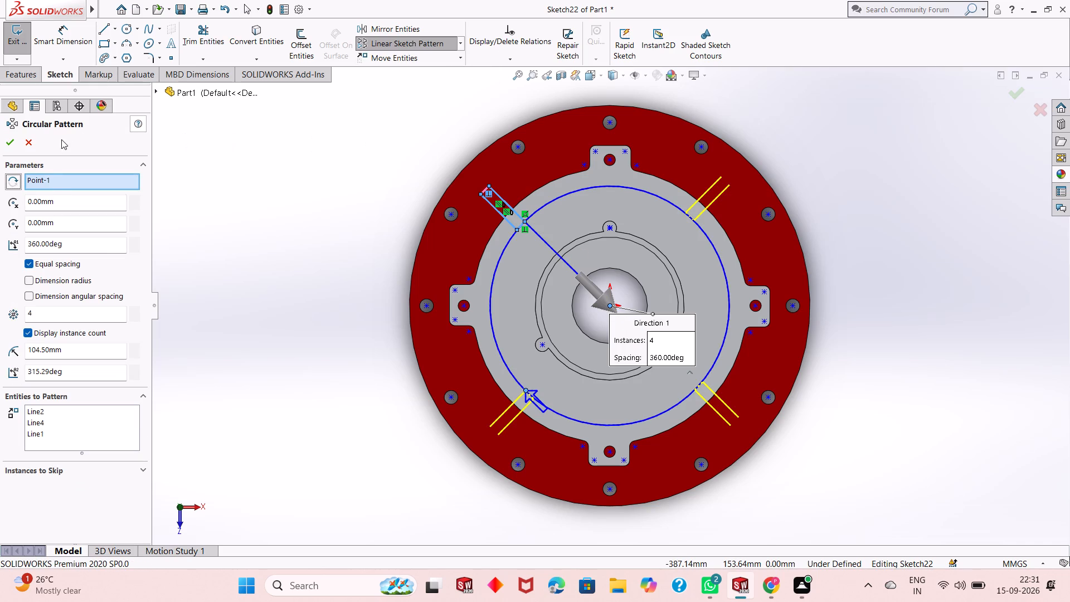
{"action": "left_click", "coordinate": [7, 144]}
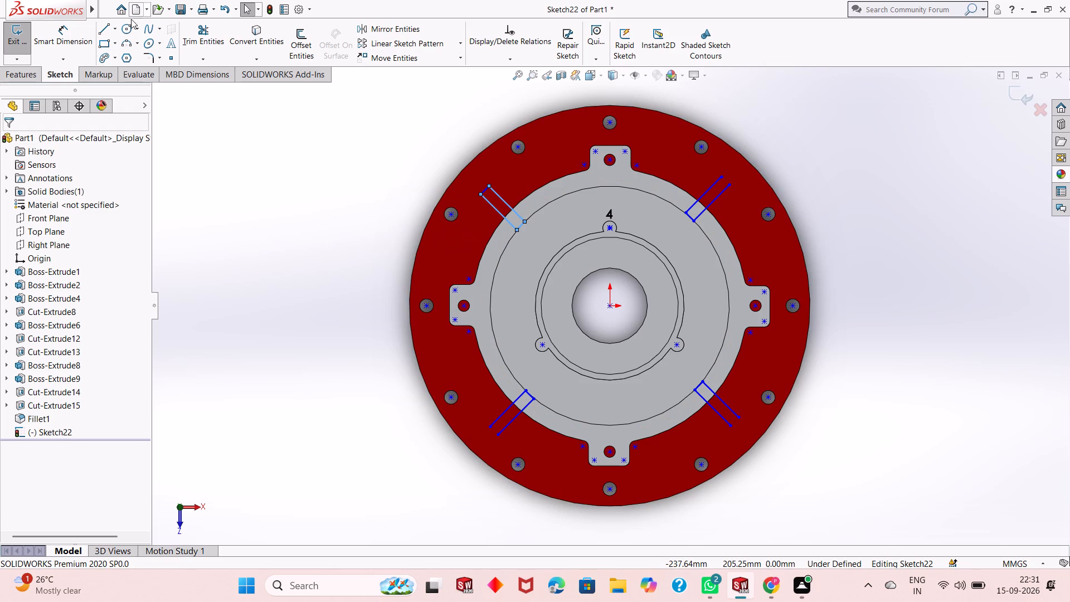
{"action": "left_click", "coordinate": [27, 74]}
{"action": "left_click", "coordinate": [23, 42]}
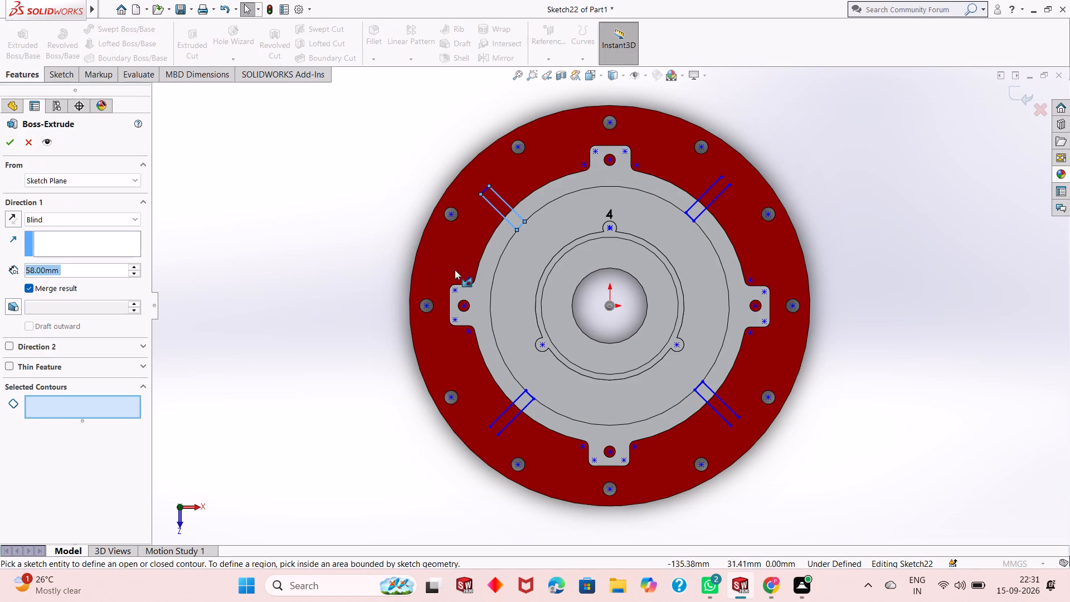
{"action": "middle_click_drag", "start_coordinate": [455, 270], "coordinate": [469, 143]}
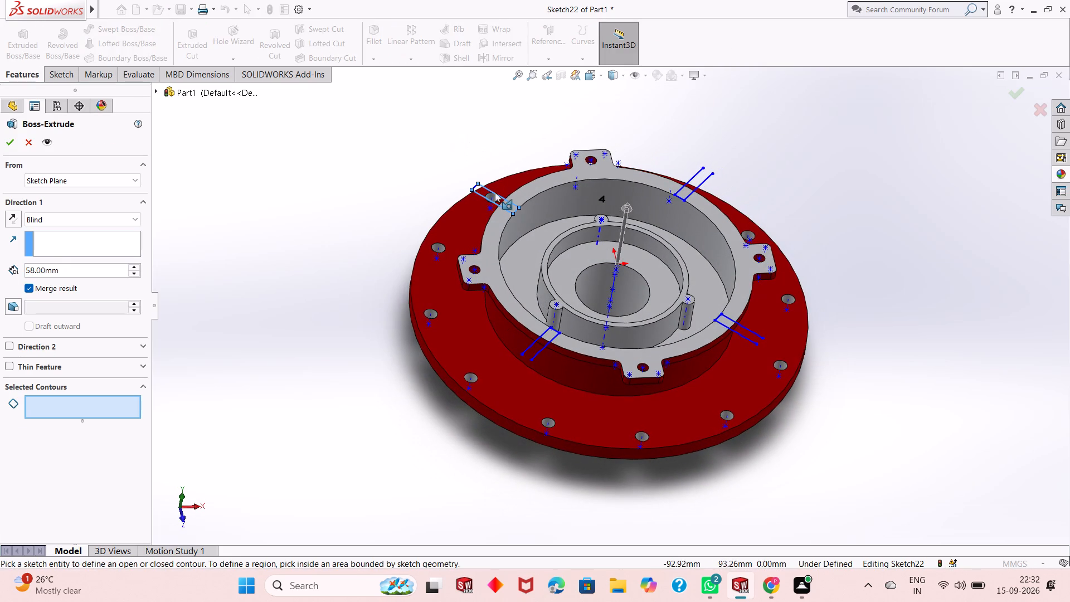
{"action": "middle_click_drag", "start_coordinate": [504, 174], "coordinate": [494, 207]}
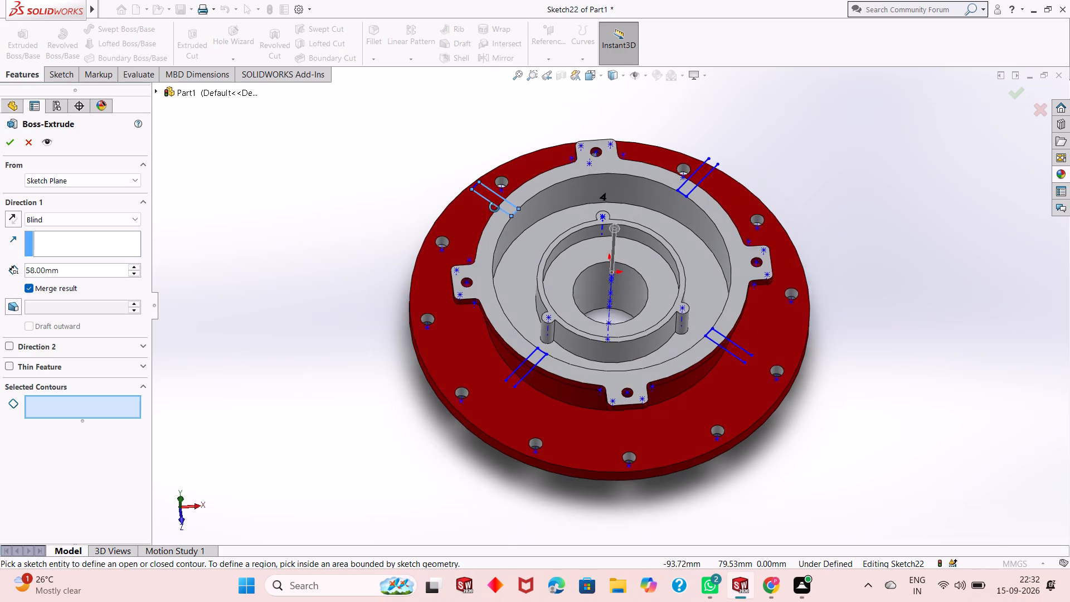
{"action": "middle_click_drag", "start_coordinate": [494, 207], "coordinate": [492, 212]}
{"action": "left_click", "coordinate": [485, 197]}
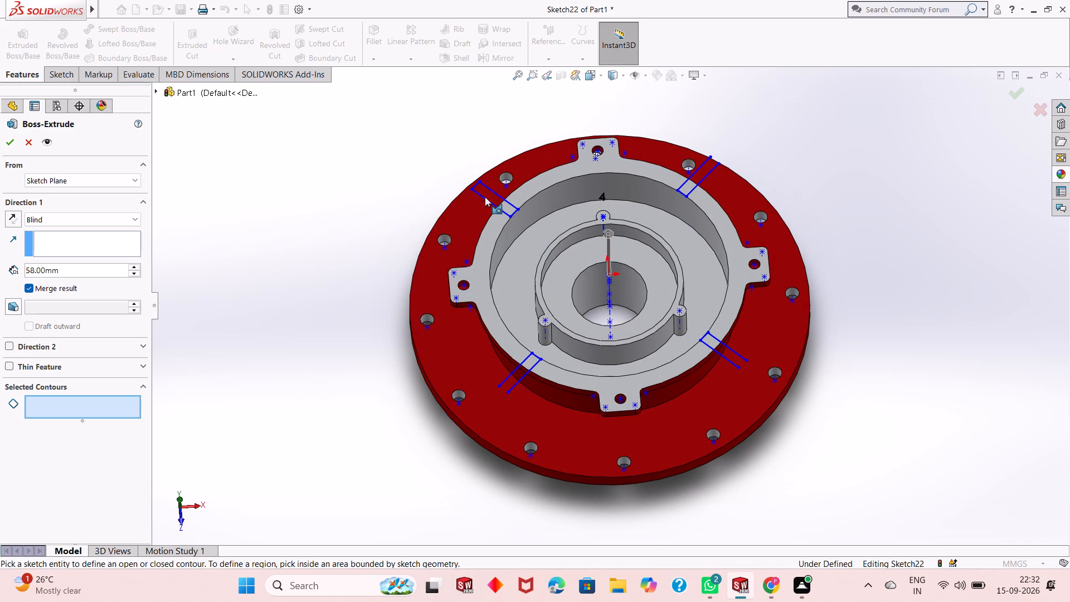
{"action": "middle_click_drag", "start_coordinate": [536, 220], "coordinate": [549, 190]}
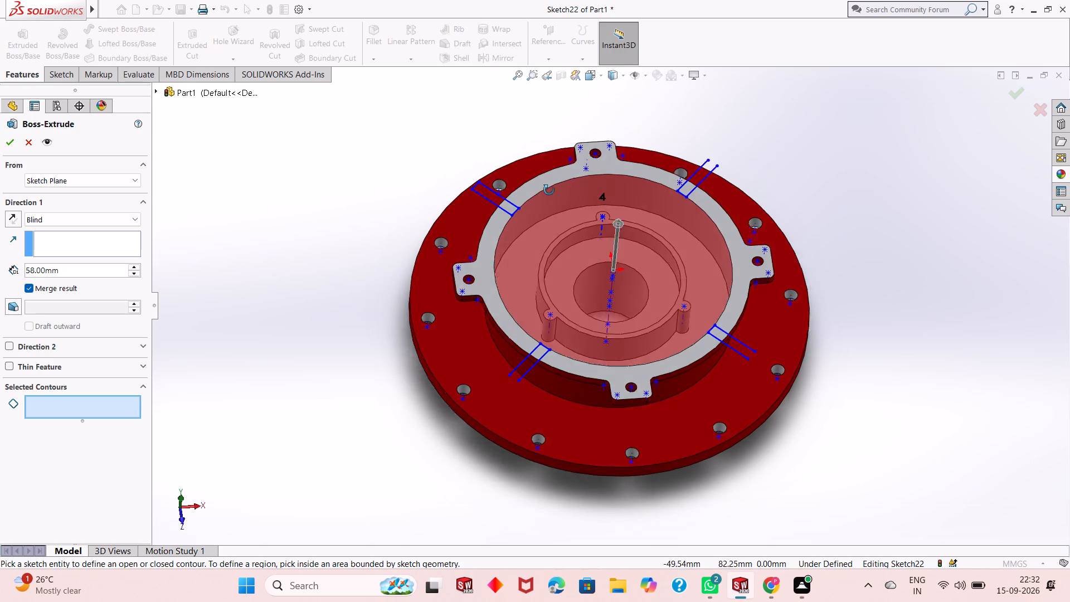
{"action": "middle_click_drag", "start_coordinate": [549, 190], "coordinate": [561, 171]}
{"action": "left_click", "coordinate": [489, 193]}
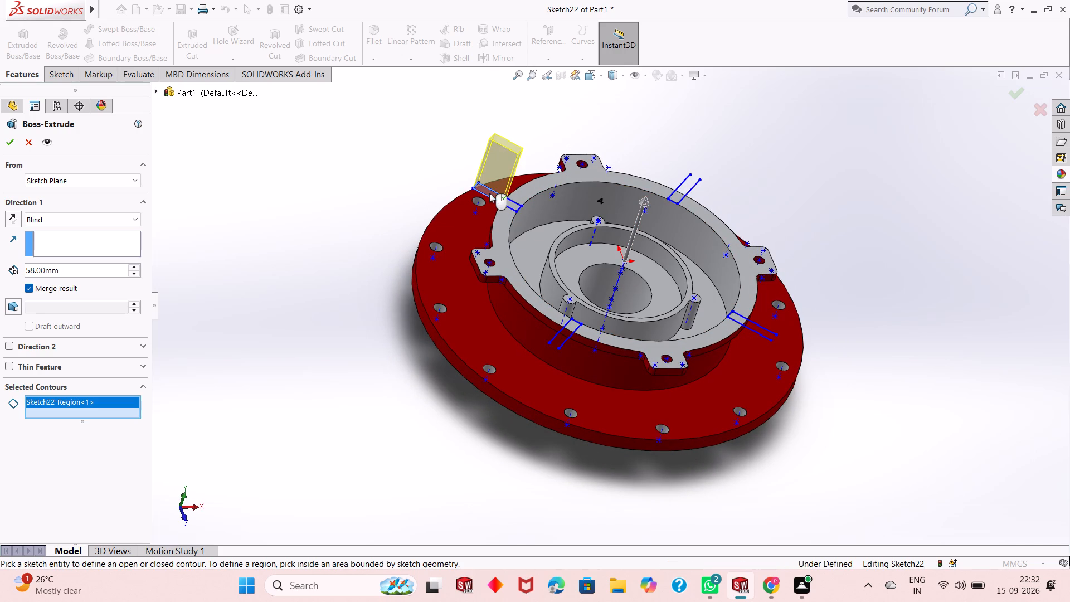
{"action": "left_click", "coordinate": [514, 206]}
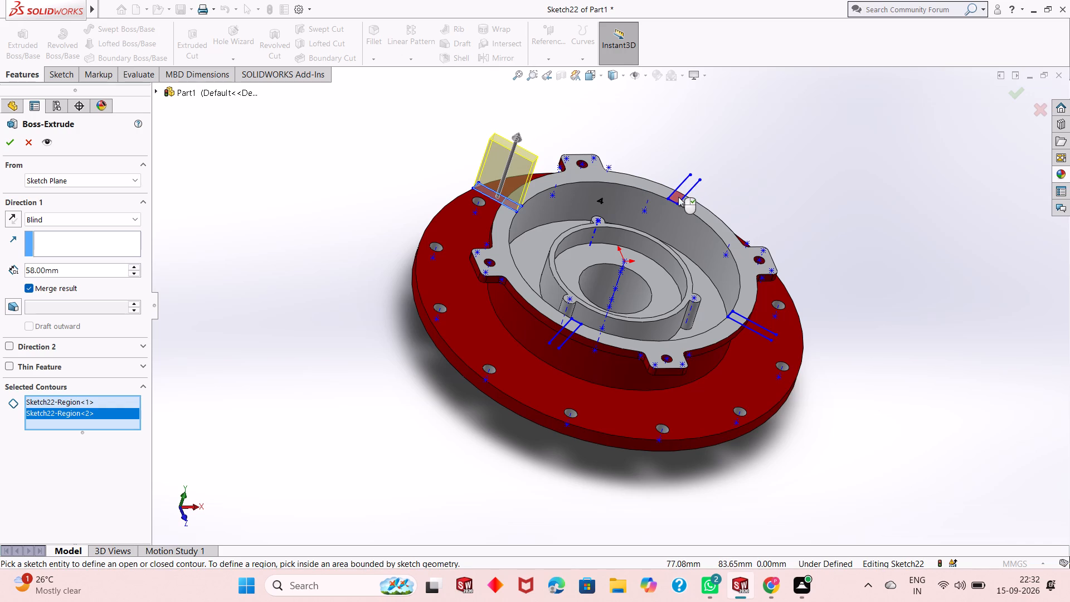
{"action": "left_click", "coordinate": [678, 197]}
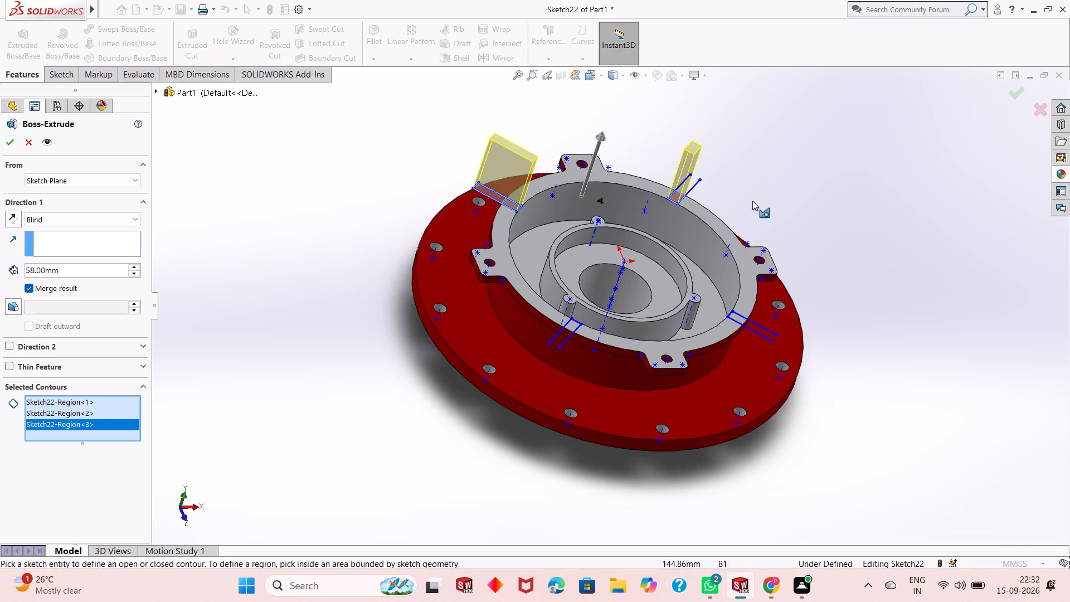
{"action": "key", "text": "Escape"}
Undo the circular sketch pattern of the rib profile and clear the line selection.
{"action": "key", "text": "ctrl+z"}
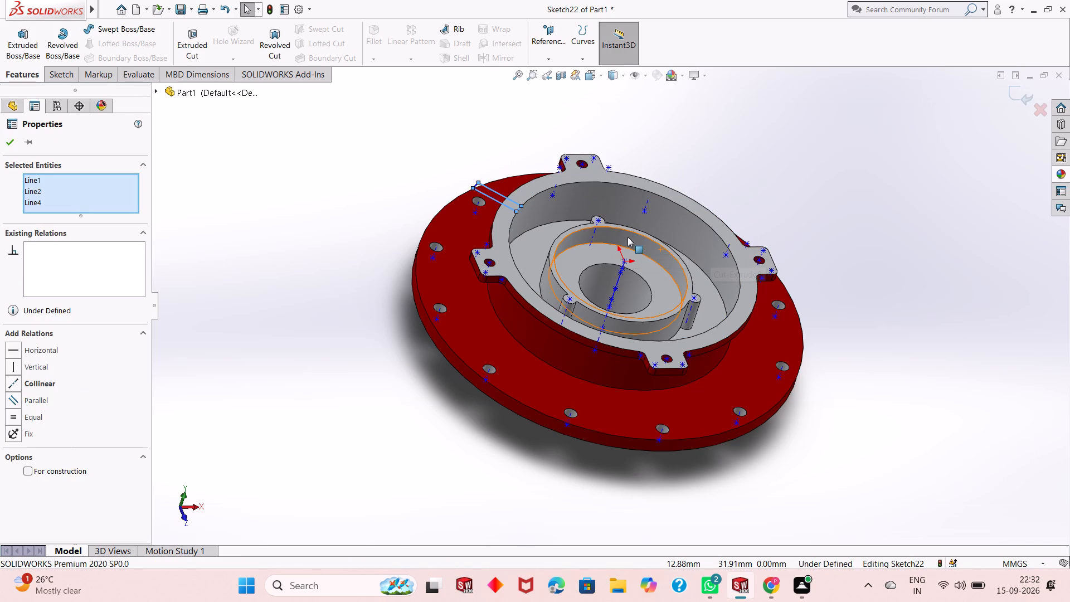
{"action": "key", "text": "ctrl+8"}
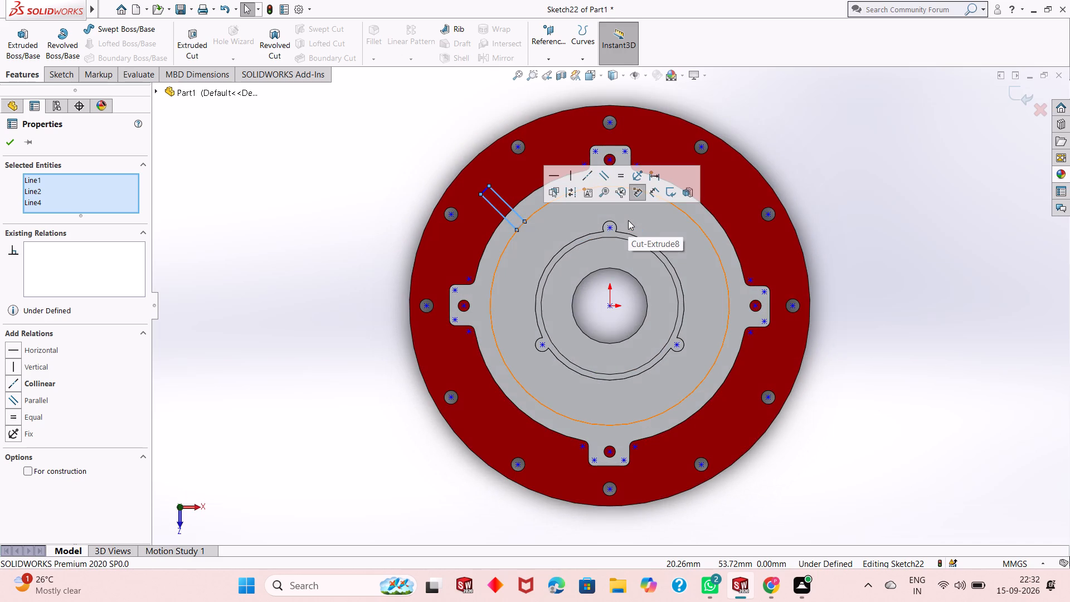
{"action": "scroll", "coordinate": [653, 247], "scroll_direction": "down", "scroll_amount": 2}
{"action": "key", "text": "Escape"}
{"action": "key", "text": "Escape"}
Circular-pattern the rib profile's outer end line and two long lines into 4 equally spaced instances over 360° about the origin.
{"action": "scroll", "coordinate": [536, 203], "scroll_direction": "down", "scroll_amount": 3}
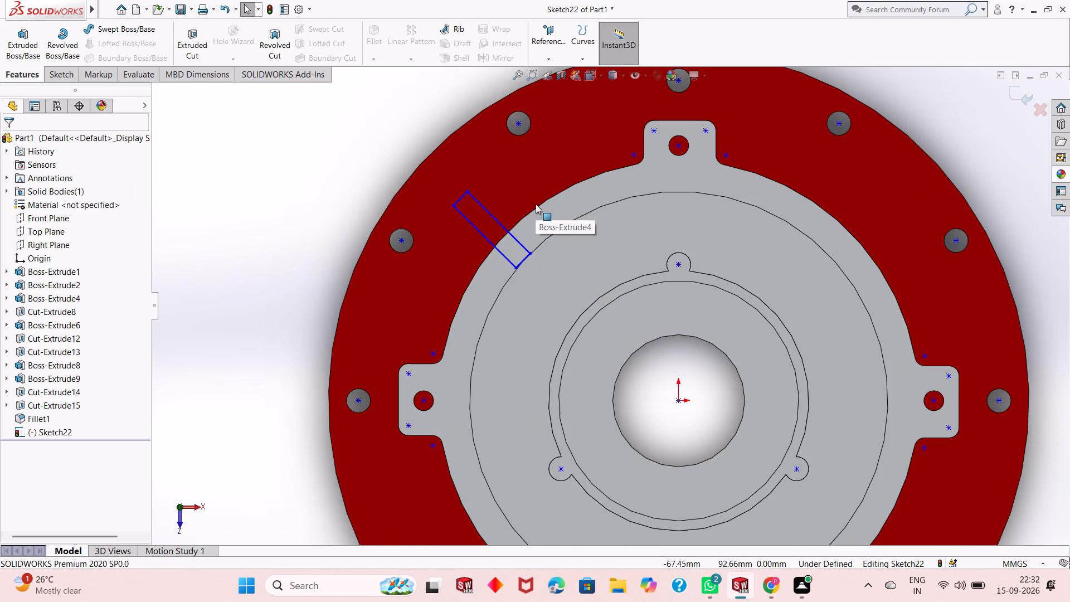
{"action": "left_click", "coordinate": [460, 199]}
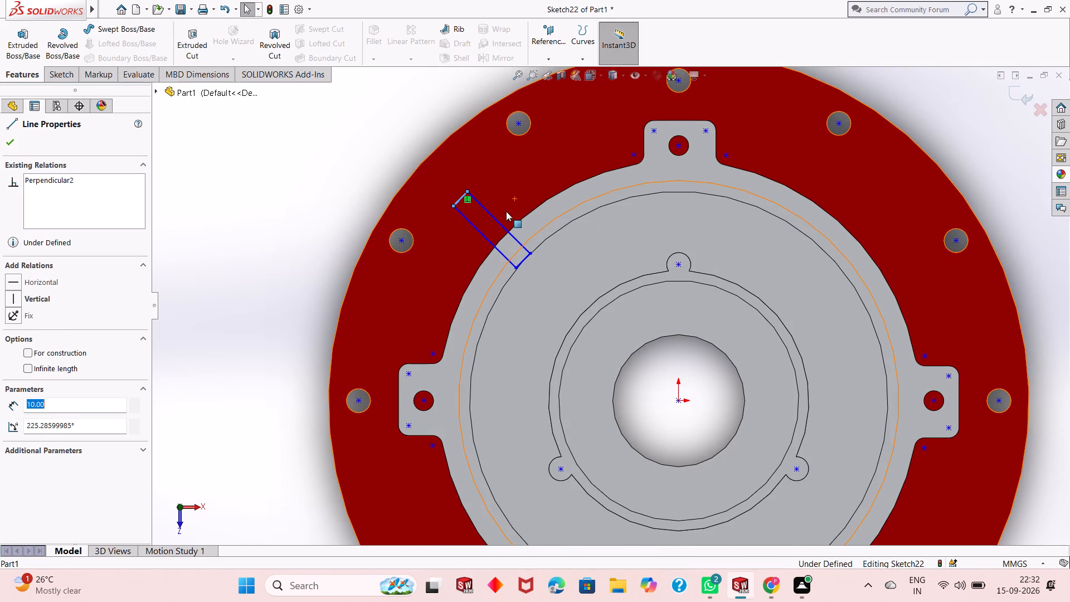
{"action": "left_click", "coordinate": [500, 222], "text": "ctrl"}
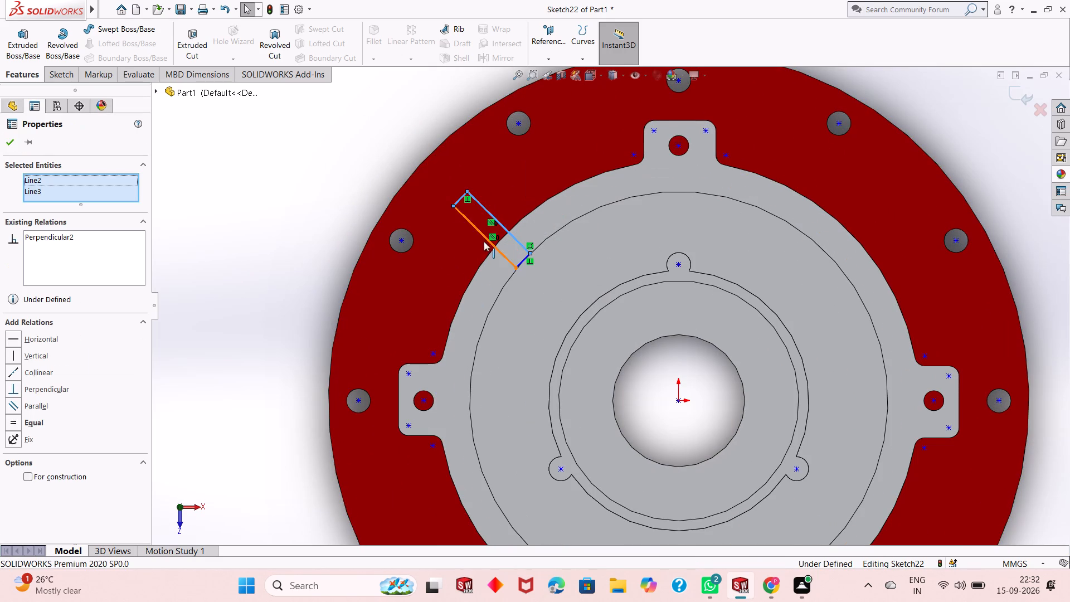
{"action": "left_click", "coordinate": [480, 233], "text": "ctrl"}
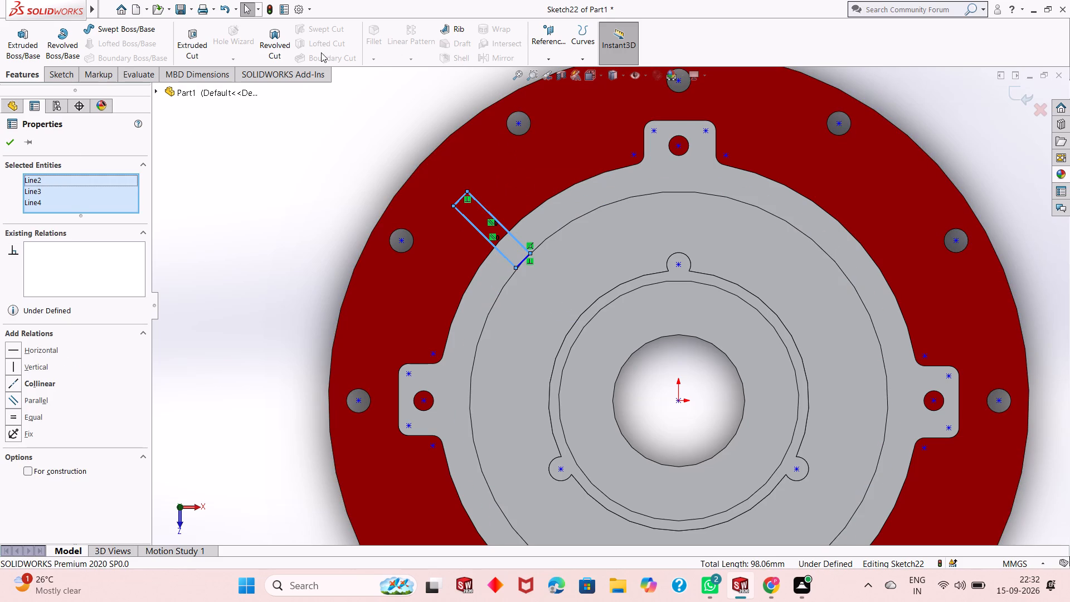
{"action": "left_click", "coordinate": [61, 73]}
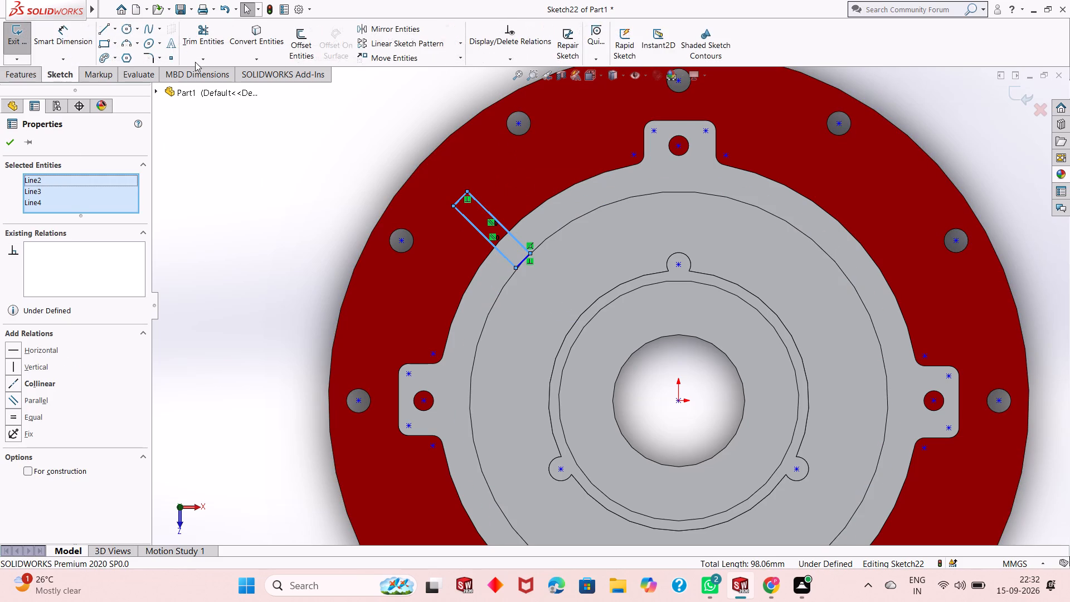
{"action": "left_click", "coordinate": [462, 42]}
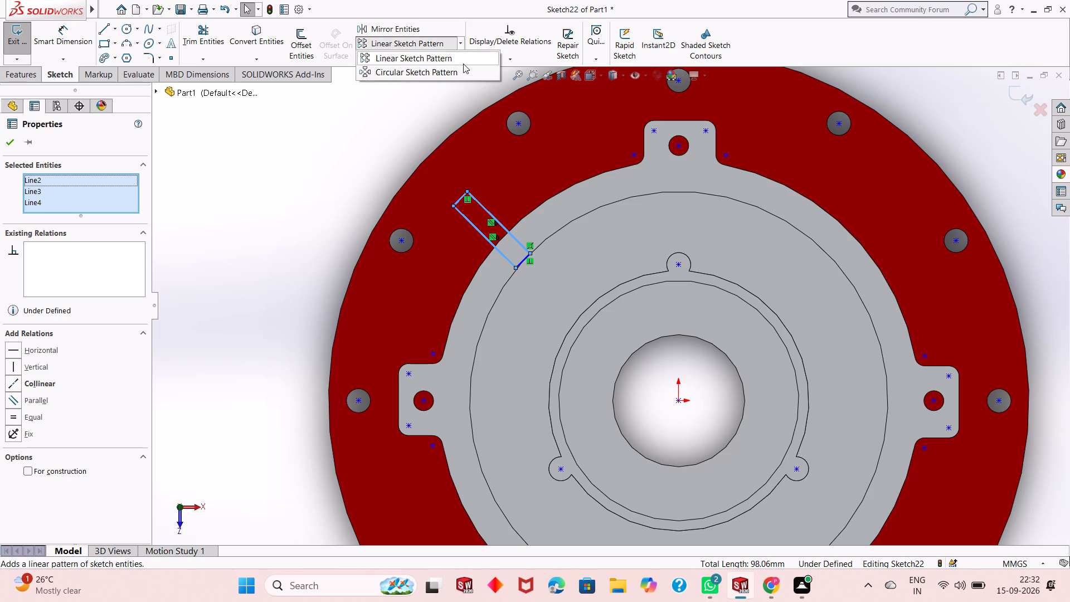
{"action": "left_click", "coordinate": [462, 72]}
{"action": "scroll", "coordinate": [602, 308], "scroll_direction": "up", "scroll_amount": 2}
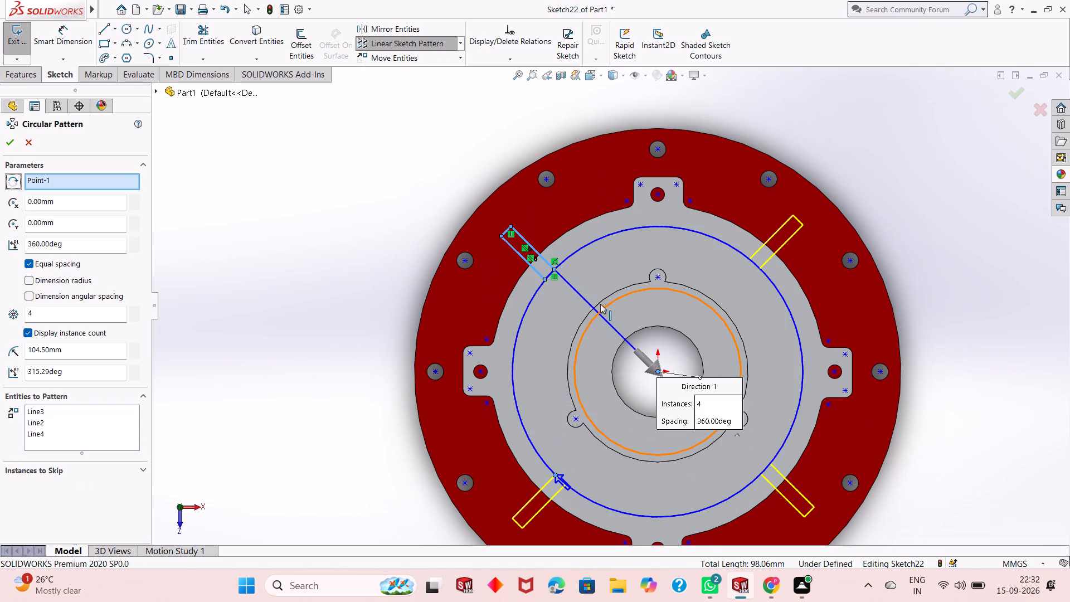
{"action": "left_click", "coordinate": [8, 144]}
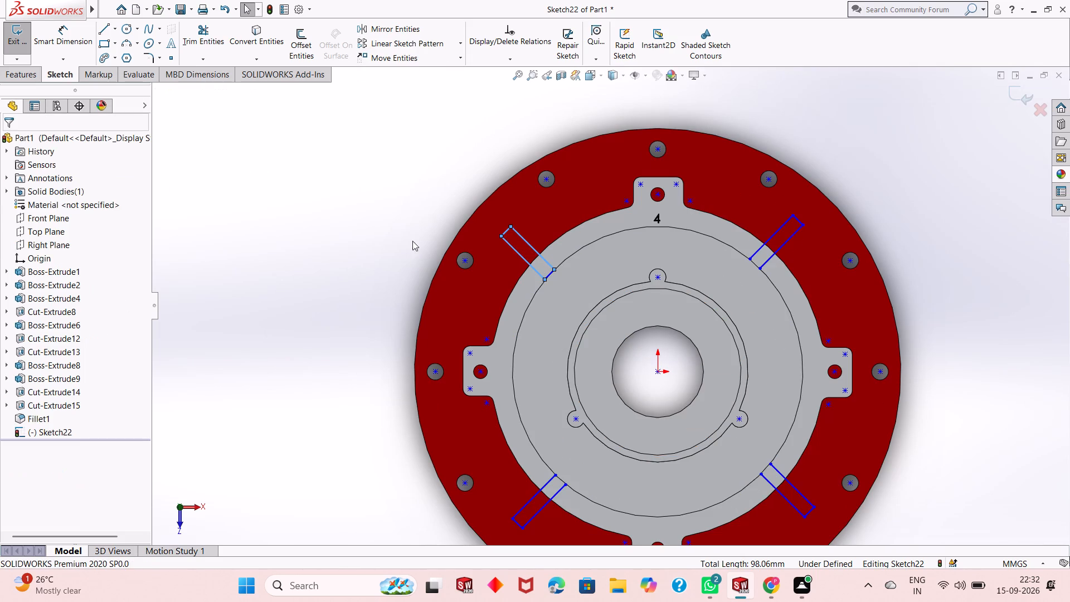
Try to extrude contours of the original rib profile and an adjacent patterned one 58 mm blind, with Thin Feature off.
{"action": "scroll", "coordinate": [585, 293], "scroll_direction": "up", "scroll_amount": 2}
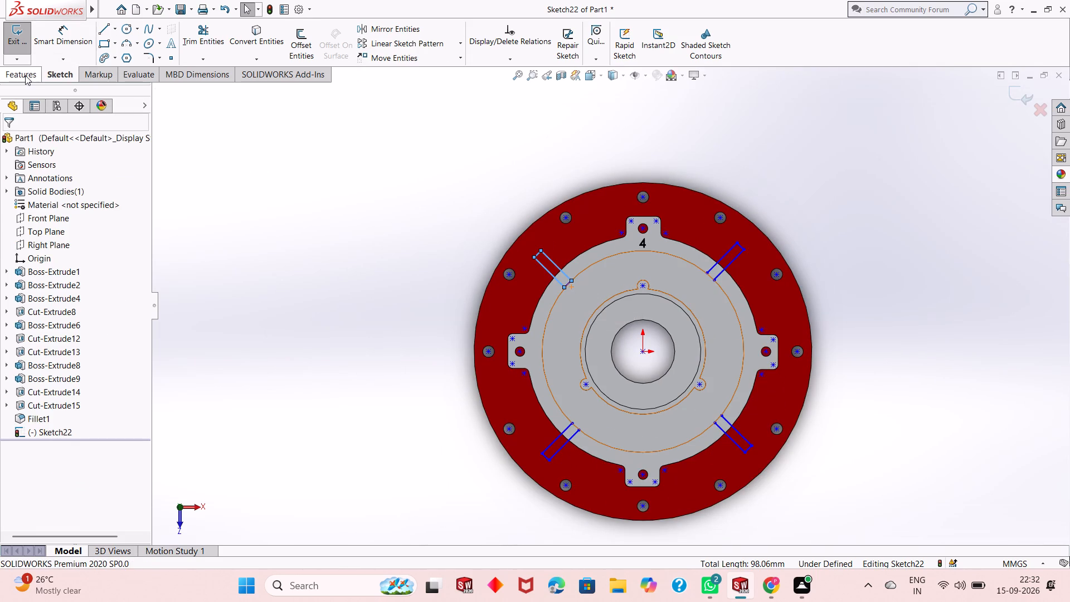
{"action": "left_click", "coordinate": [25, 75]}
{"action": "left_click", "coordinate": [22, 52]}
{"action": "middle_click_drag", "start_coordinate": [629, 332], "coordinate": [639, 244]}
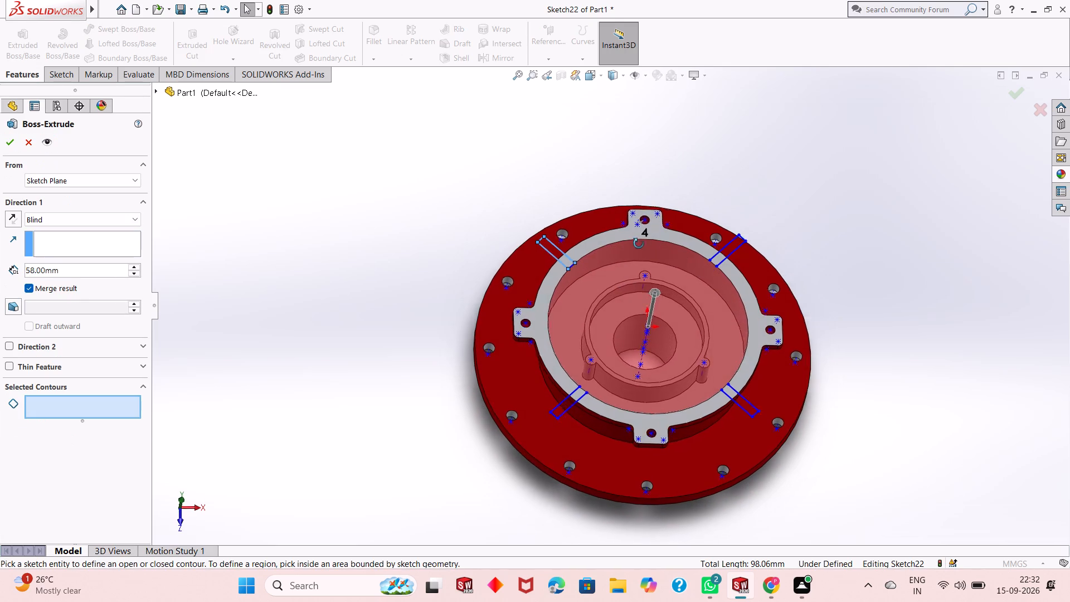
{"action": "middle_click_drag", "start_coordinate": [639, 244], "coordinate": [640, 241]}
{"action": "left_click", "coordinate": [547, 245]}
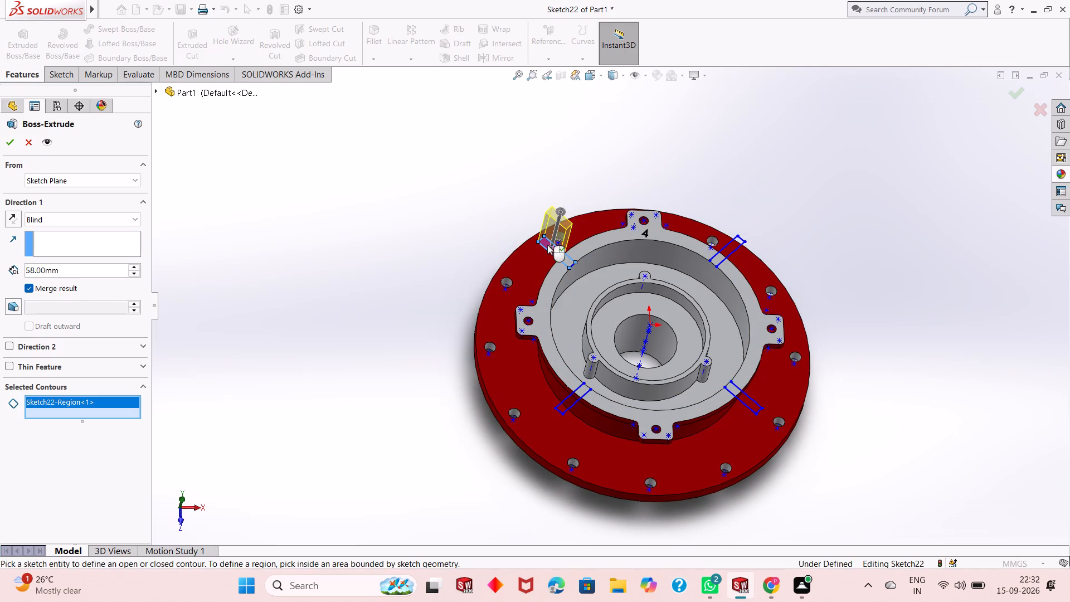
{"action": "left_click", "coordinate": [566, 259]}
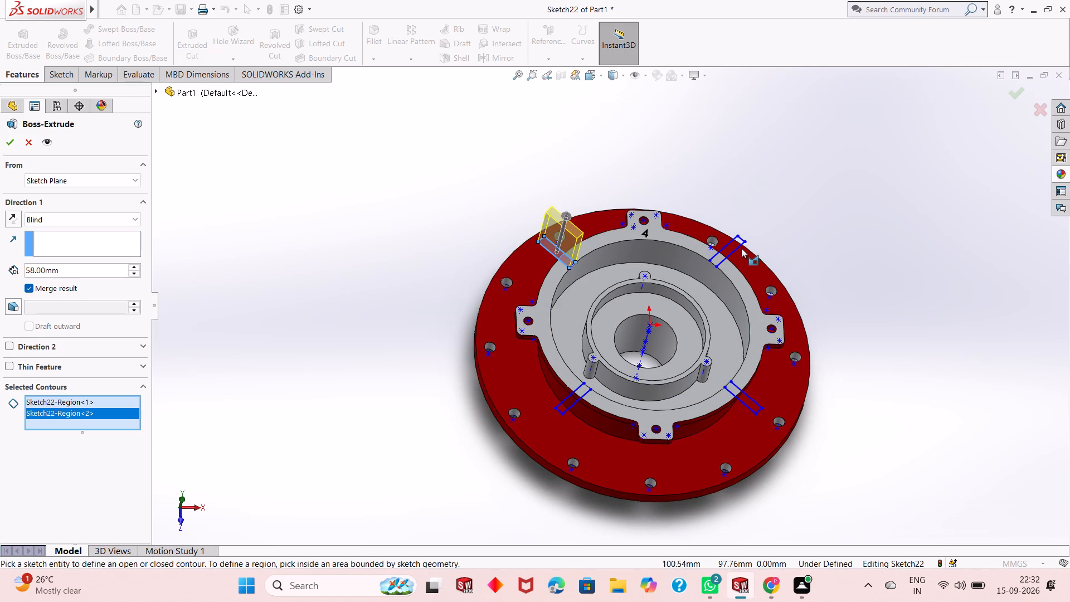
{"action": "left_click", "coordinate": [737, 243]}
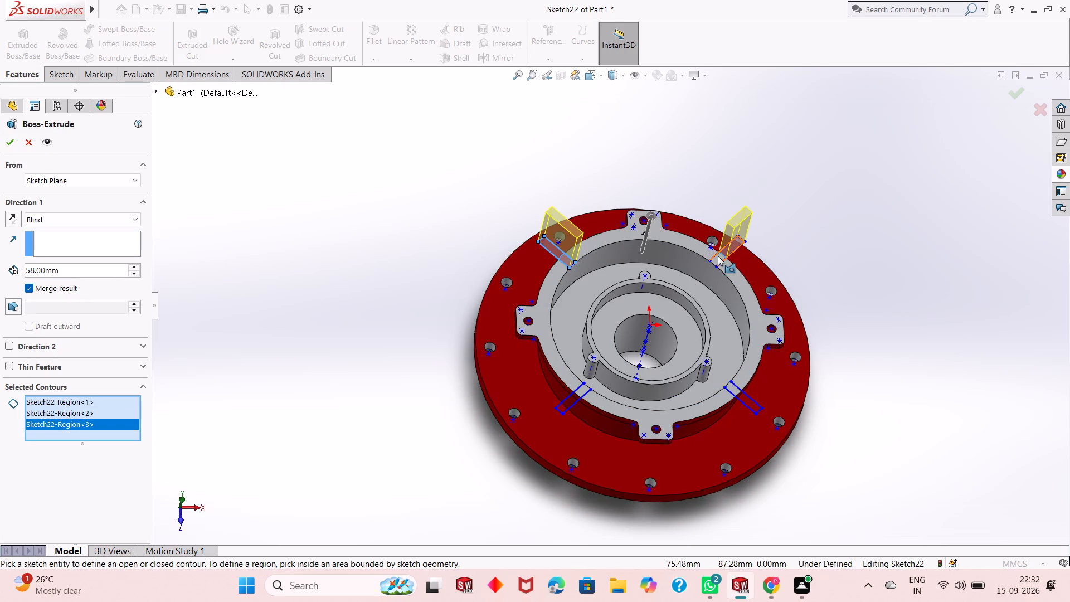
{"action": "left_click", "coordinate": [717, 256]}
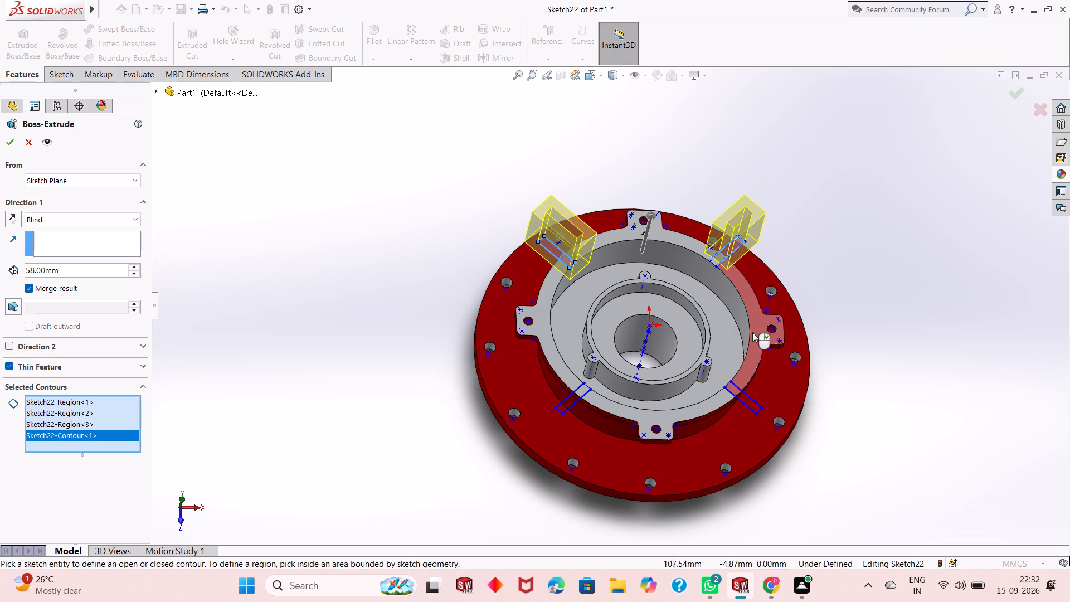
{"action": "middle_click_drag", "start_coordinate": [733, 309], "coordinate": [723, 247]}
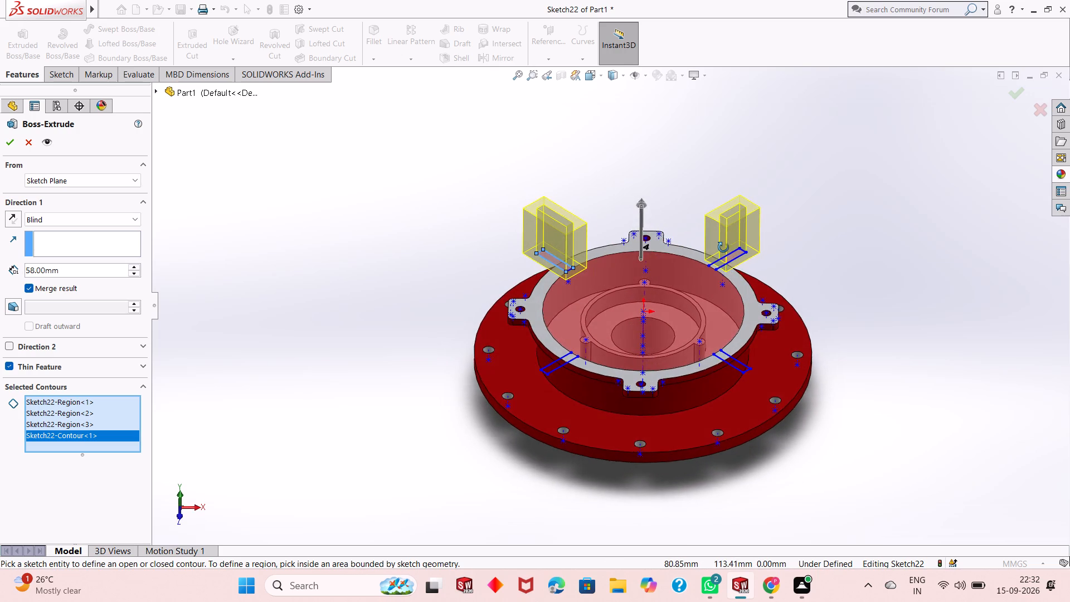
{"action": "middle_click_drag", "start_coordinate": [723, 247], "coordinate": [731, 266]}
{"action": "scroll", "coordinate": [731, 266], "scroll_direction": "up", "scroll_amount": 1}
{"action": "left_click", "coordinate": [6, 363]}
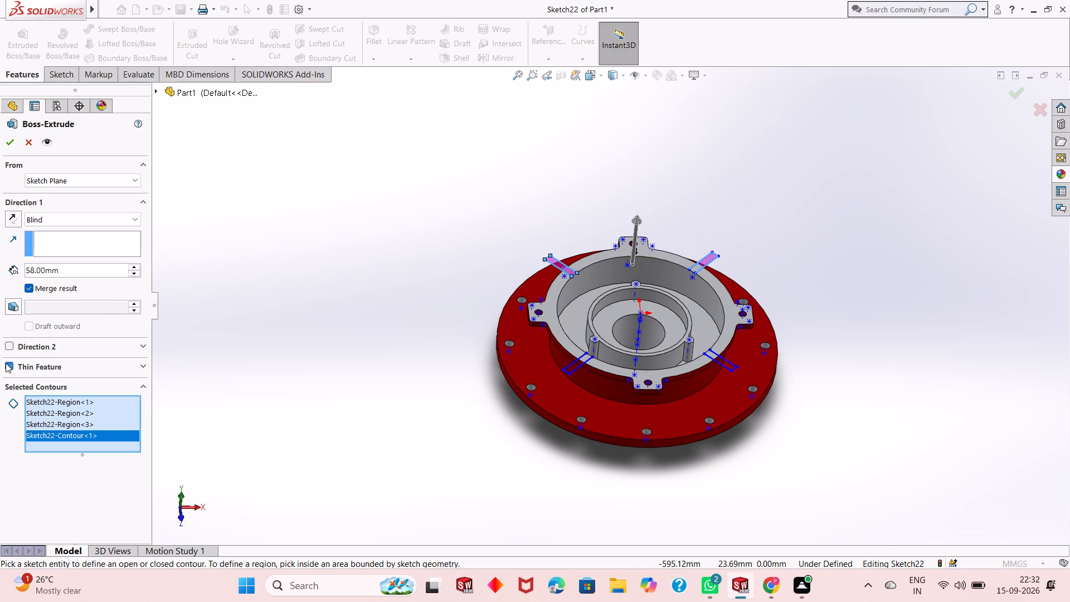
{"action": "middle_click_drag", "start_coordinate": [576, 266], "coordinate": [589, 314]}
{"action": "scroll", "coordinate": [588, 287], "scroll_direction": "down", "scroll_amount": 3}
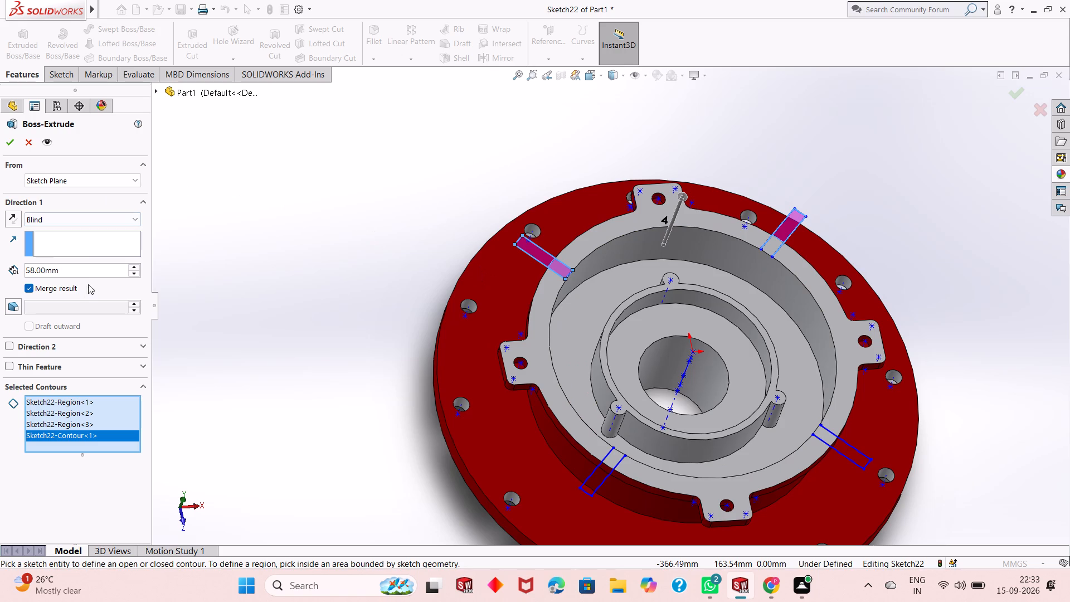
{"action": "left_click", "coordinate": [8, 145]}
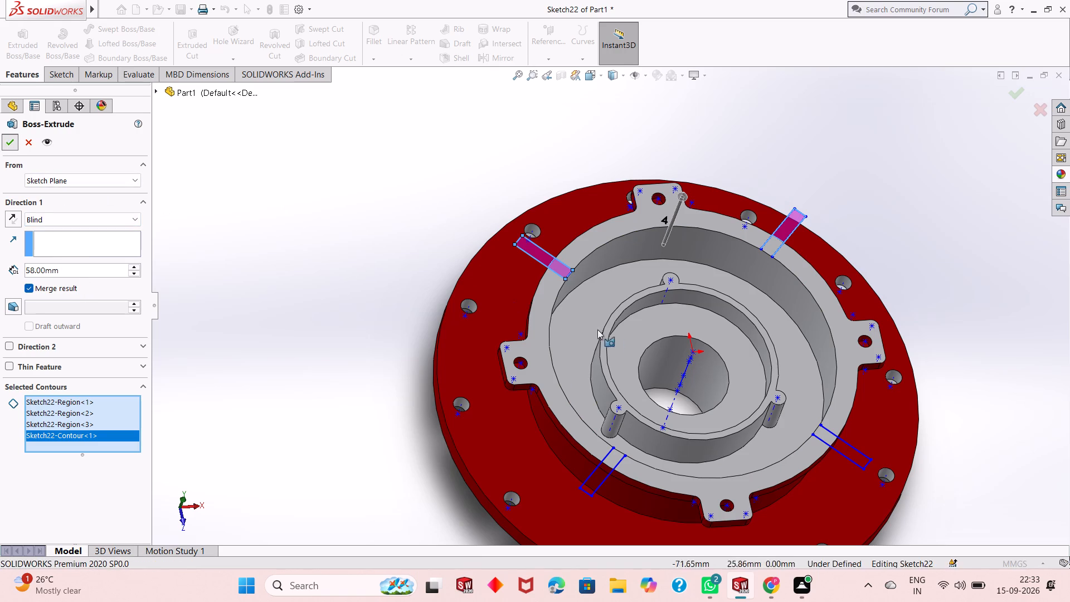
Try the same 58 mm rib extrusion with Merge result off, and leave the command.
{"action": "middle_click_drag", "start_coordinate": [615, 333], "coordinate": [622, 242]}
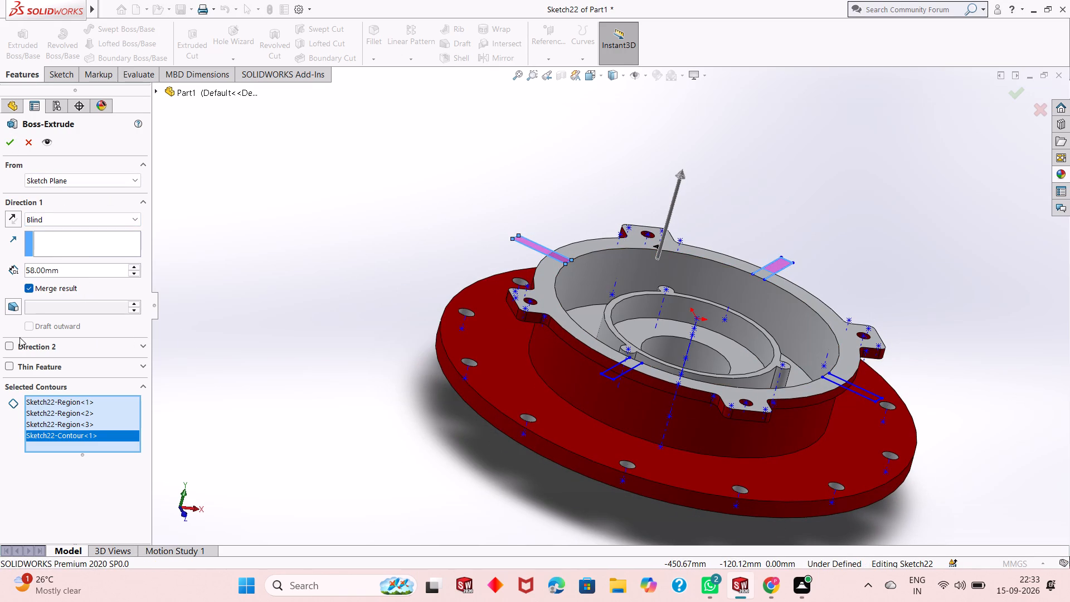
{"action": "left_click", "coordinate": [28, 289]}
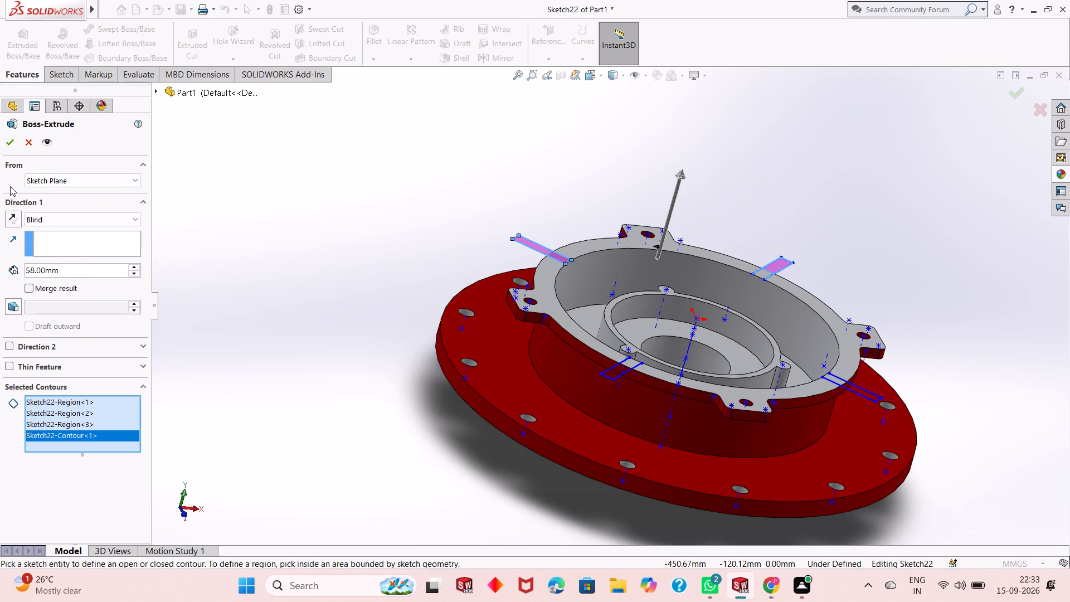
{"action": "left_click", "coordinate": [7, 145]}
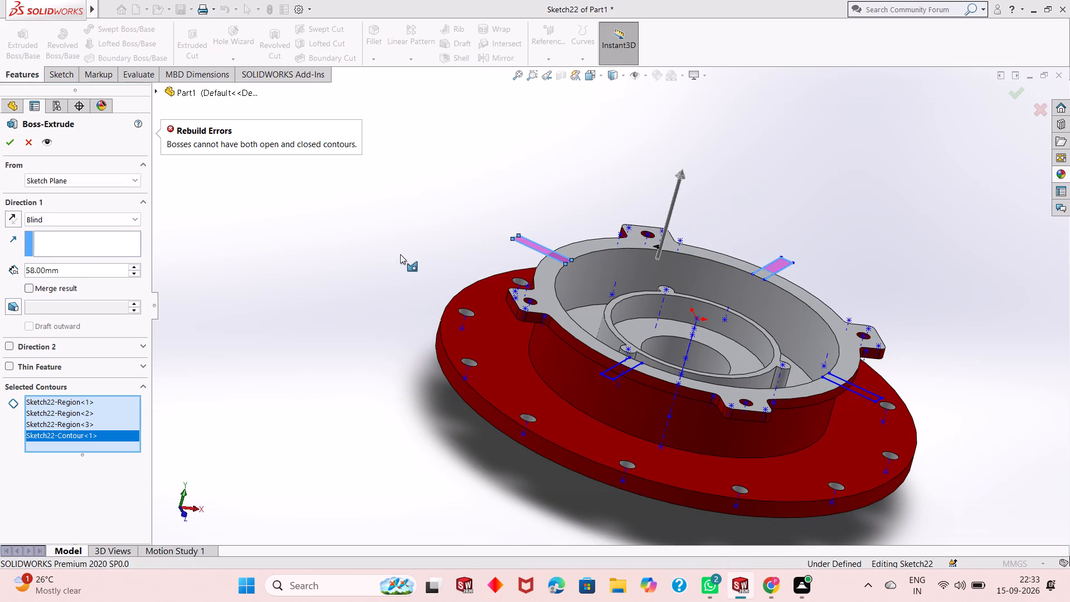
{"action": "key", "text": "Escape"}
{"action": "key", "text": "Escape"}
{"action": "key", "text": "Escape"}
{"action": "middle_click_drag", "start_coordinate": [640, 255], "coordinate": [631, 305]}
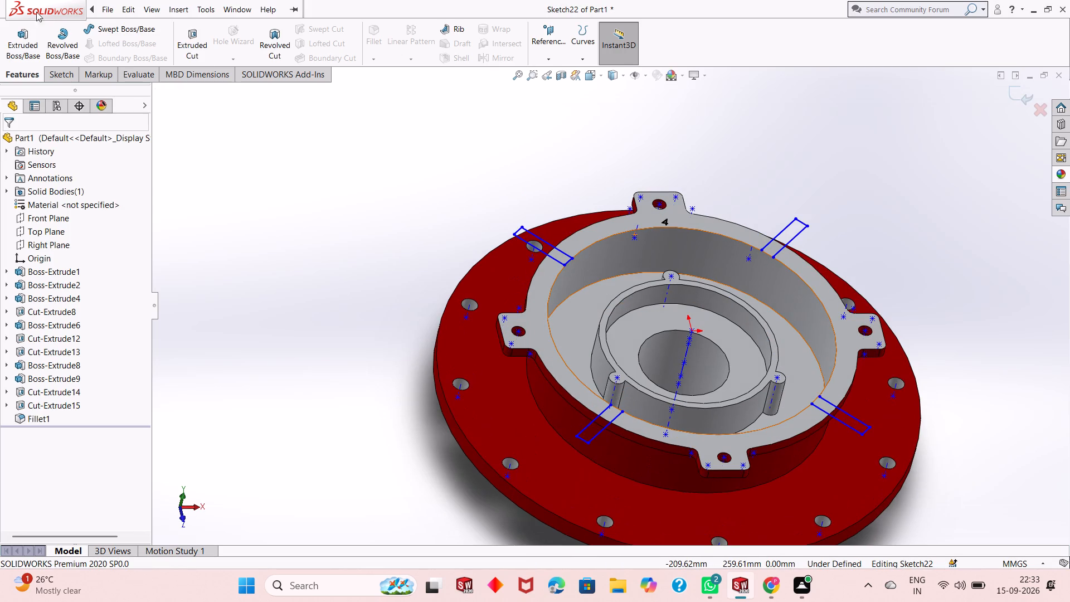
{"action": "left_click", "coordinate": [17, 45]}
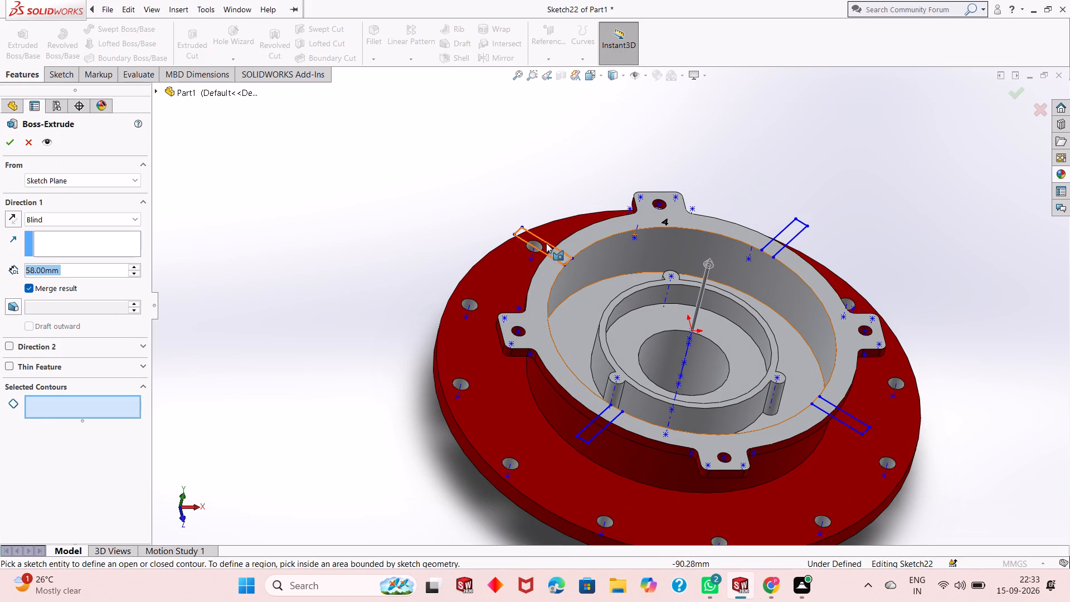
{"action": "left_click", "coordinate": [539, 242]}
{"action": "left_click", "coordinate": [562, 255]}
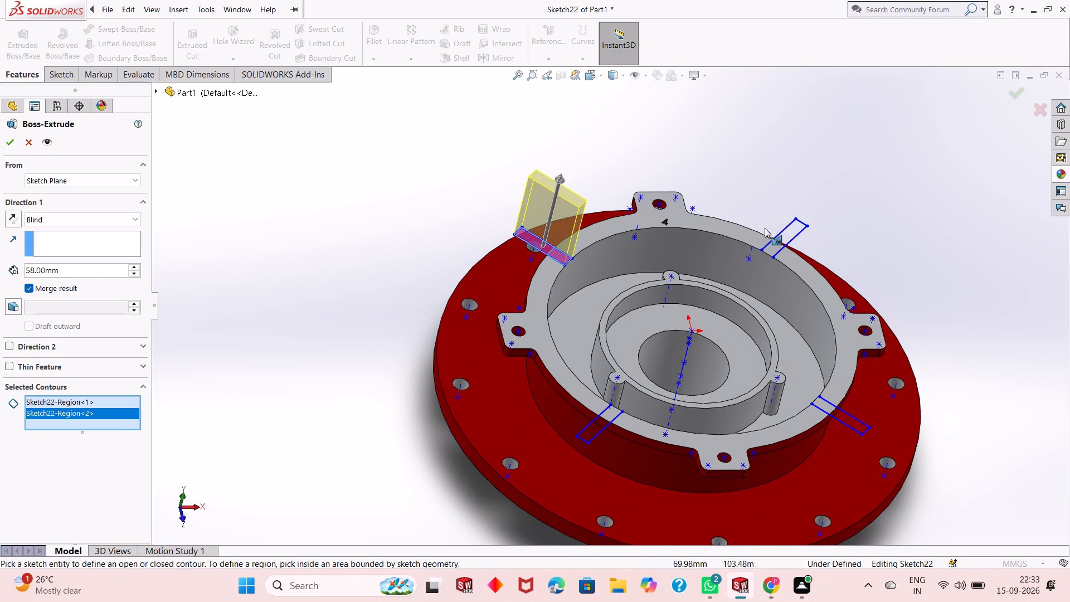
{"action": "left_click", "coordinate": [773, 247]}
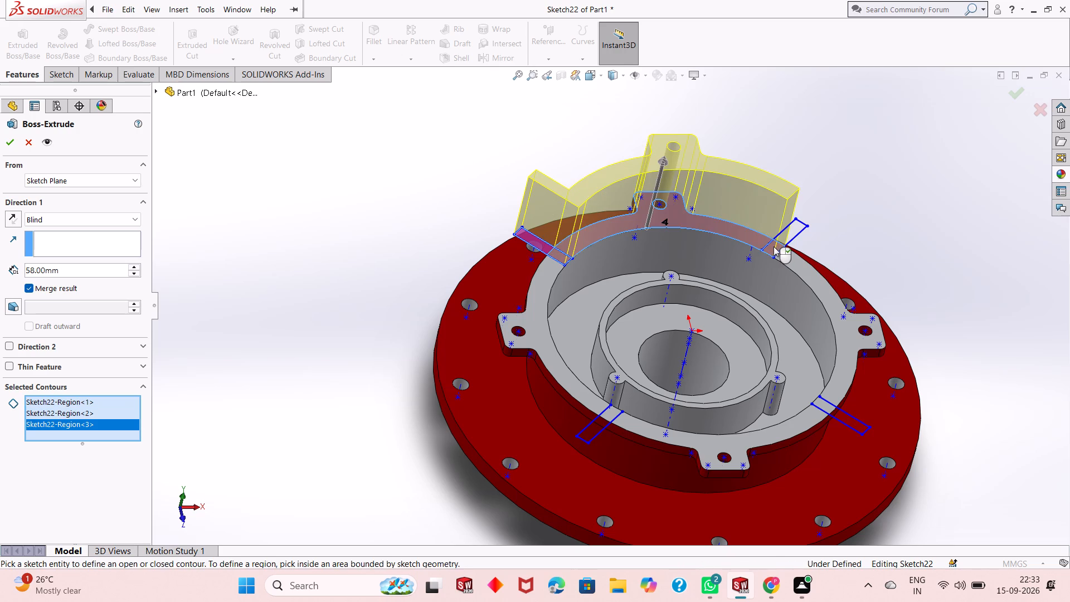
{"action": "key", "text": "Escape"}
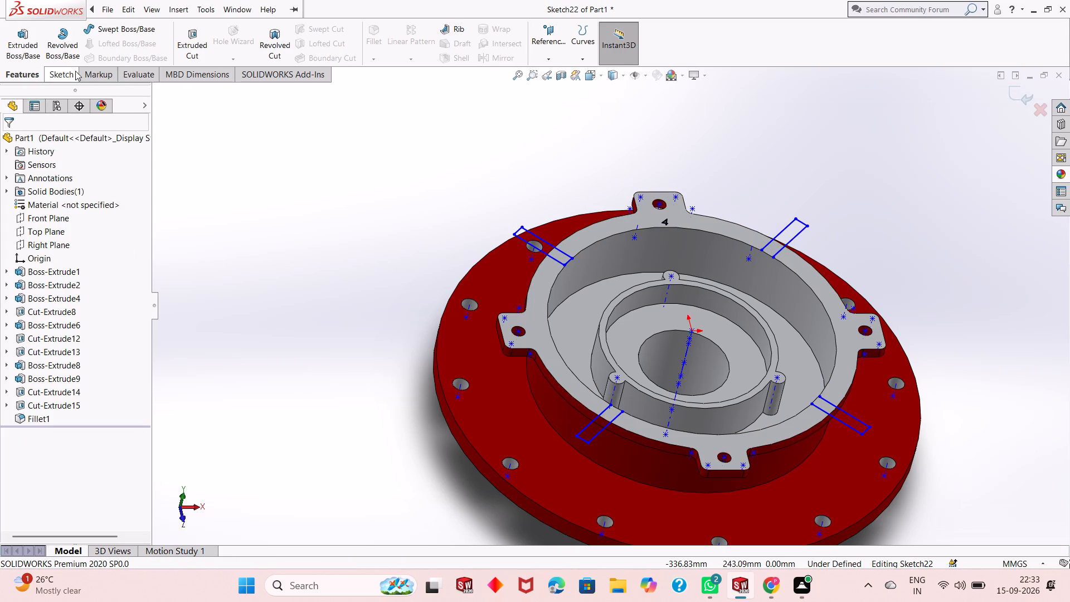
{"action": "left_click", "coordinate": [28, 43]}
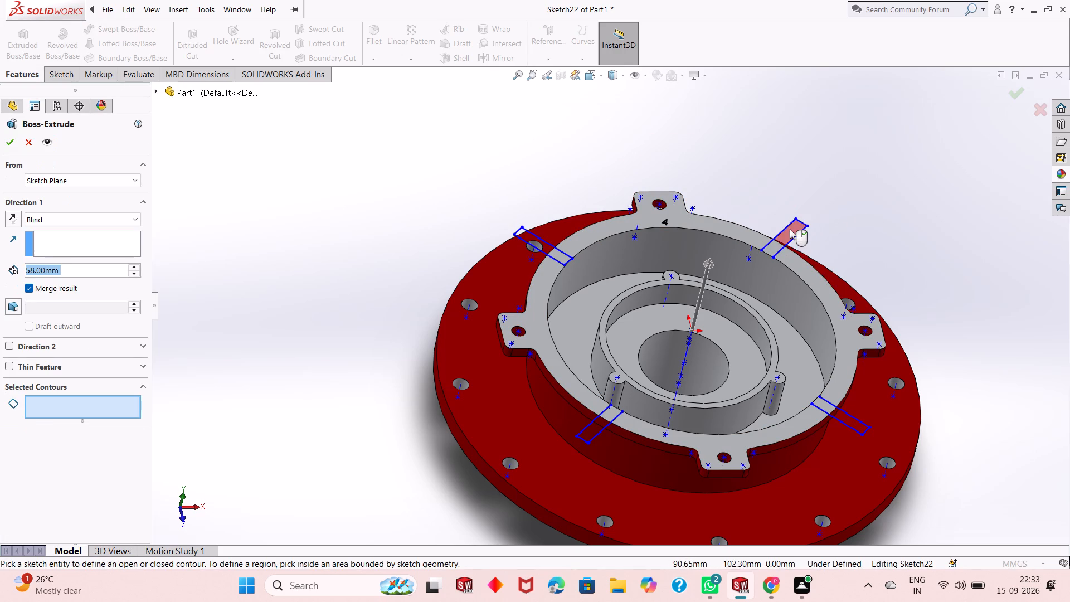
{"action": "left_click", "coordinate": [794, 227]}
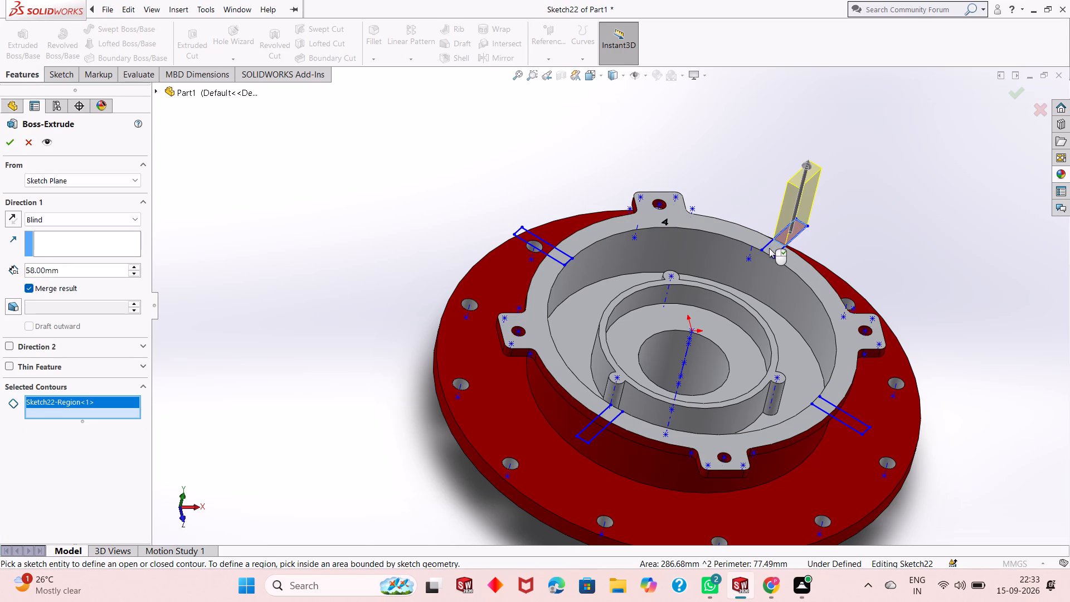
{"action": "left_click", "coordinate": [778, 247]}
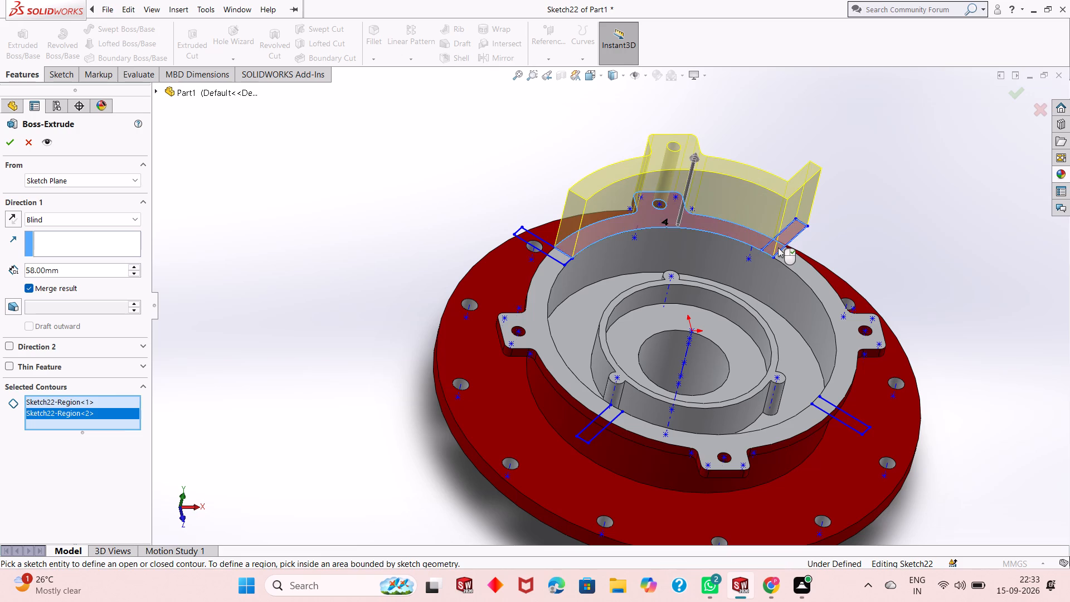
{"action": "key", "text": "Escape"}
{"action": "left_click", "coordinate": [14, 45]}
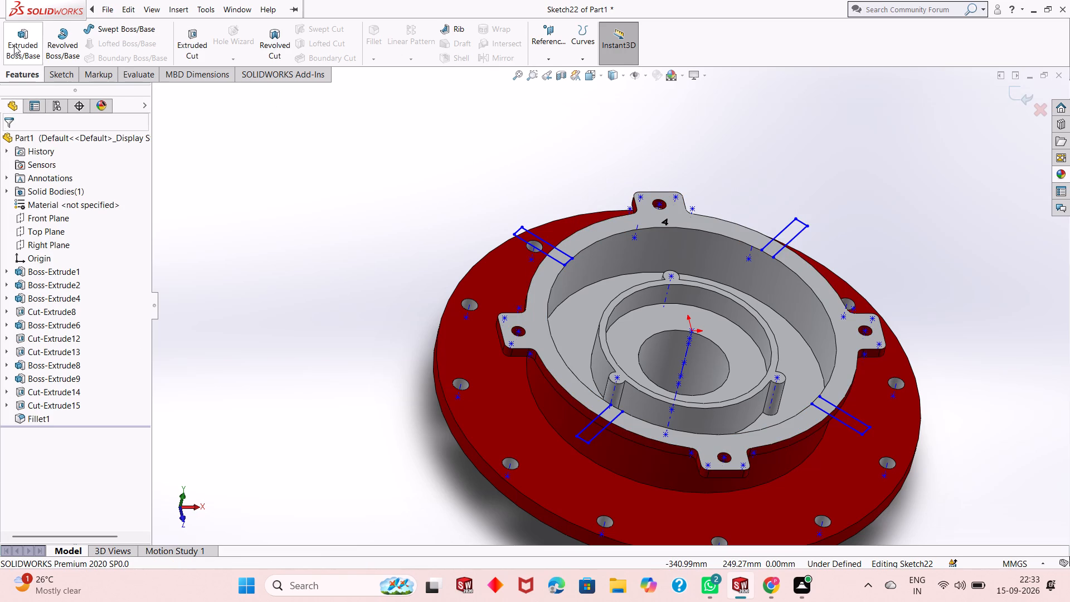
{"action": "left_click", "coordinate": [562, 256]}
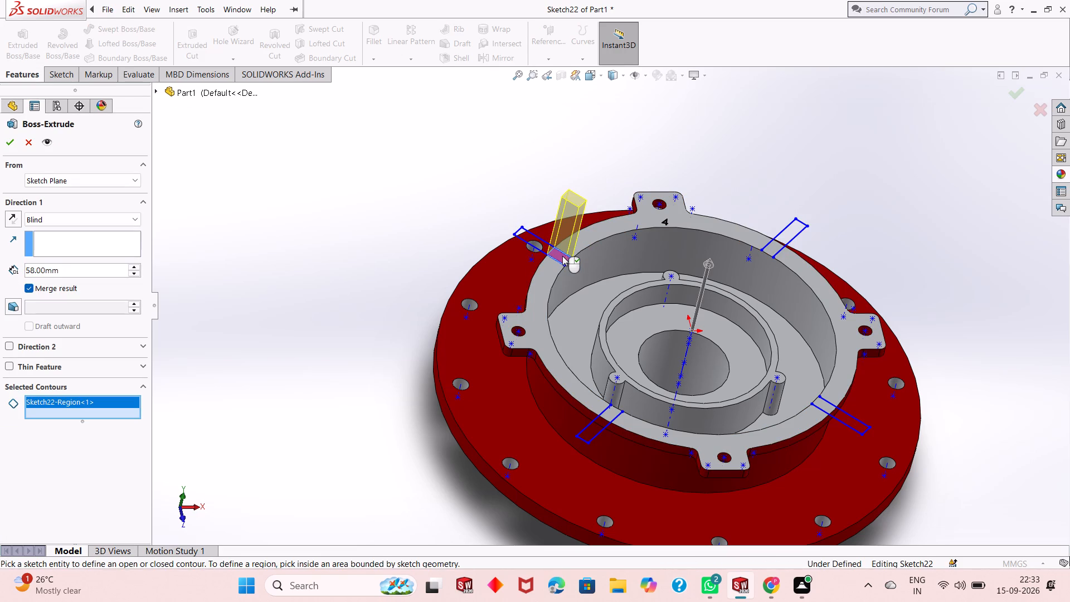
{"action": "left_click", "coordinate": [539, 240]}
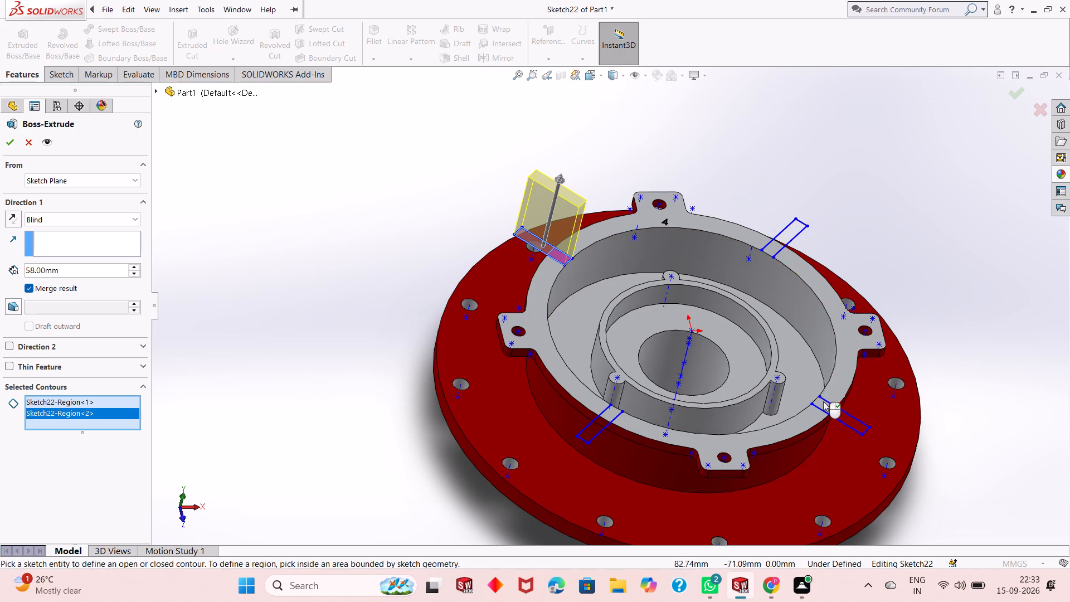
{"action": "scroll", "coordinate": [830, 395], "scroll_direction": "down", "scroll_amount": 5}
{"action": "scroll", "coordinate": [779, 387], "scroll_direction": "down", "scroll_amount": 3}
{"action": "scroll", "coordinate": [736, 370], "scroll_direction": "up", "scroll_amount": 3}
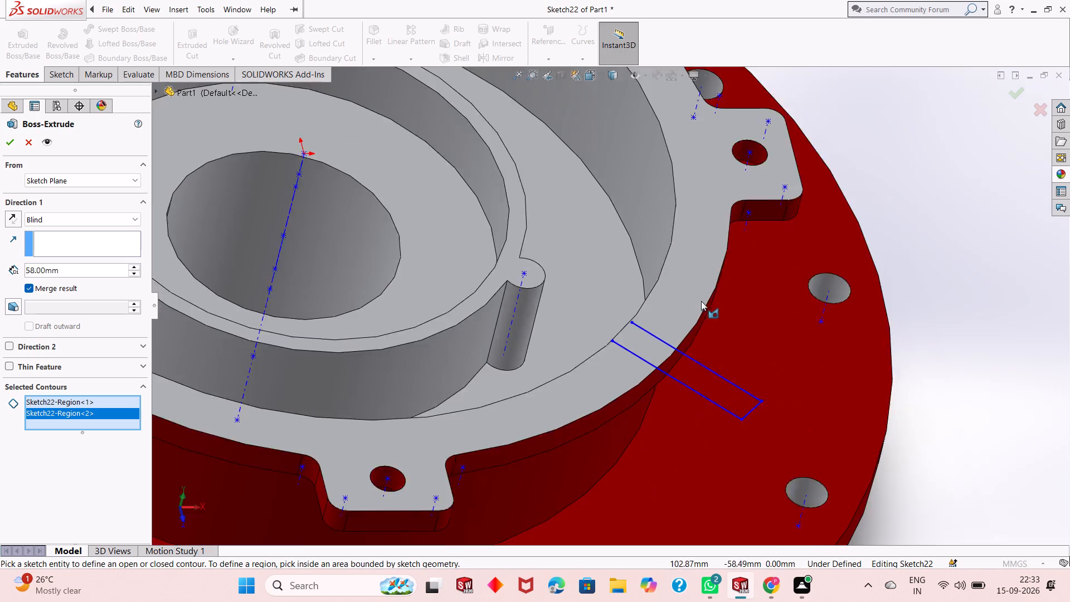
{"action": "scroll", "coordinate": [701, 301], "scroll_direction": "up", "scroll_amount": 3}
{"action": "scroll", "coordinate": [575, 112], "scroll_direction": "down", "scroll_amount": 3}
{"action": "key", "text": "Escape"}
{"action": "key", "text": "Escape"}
Close the open inner end of the patterned rib profile clockwise from the original with a 10 mm line between its long lines.
{"action": "scroll", "coordinate": [547, 138], "scroll_direction": "up", "scroll_amount": 2}
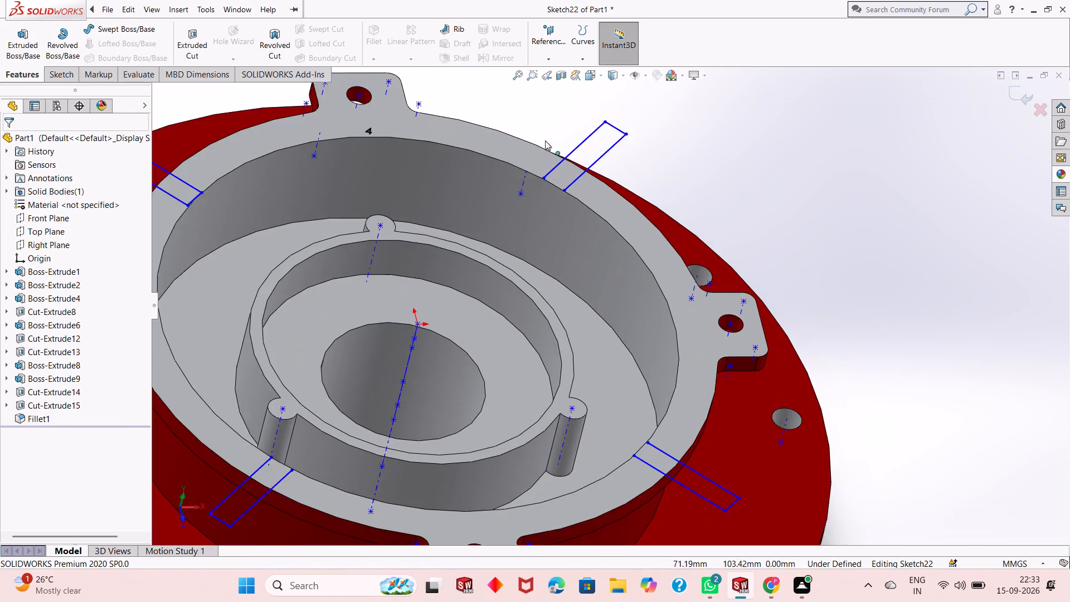
{"action": "scroll", "coordinate": [545, 140], "scroll_direction": "up", "scroll_amount": 2}
{"action": "scroll", "coordinate": [490, 226], "scroll_direction": "down", "scroll_amount": 2}
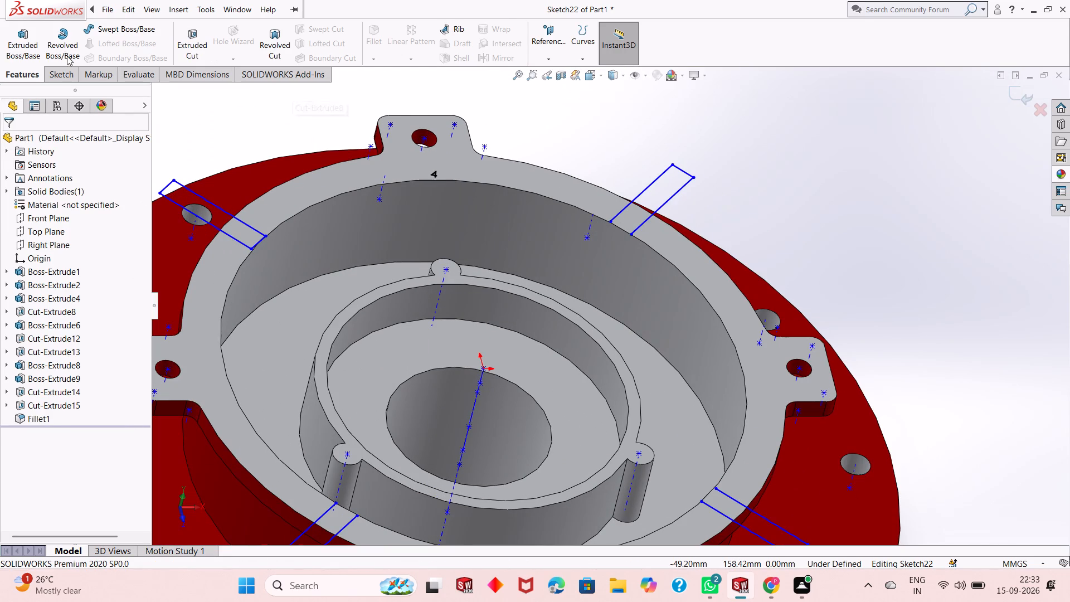
{"action": "left_click", "coordinate": [53, 76]}
{"action": "left_click", "coordinate": [111, 25]}
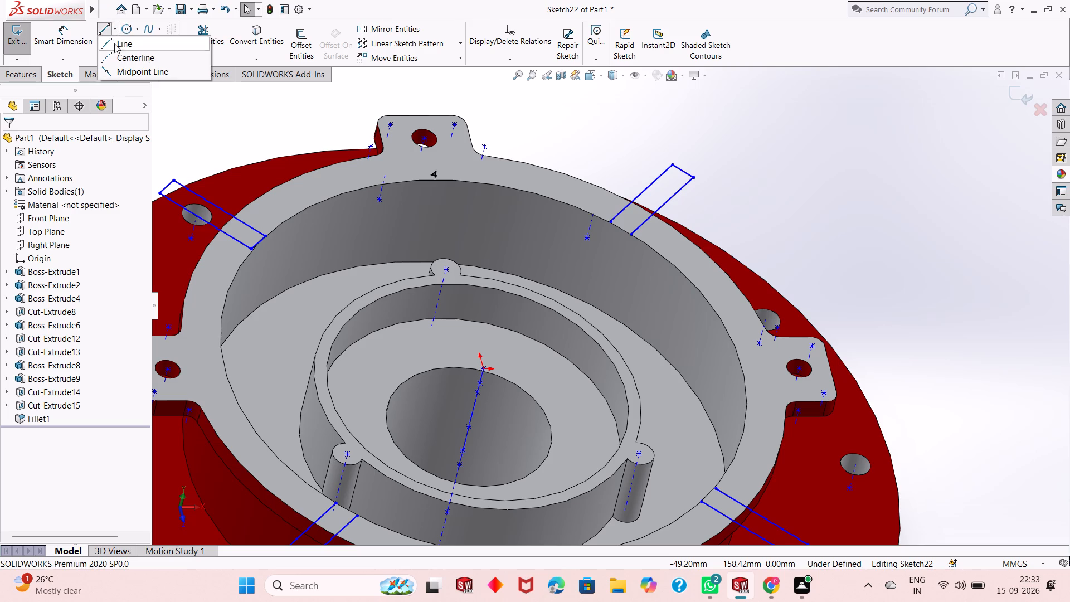
{"action": "left_click", "coordinate": [105, 29]}
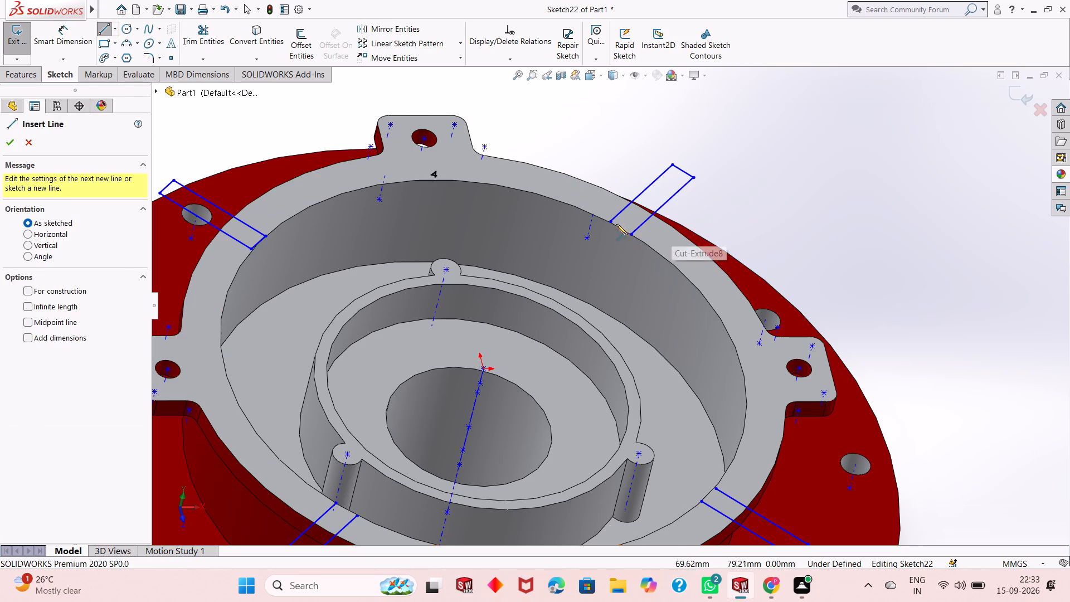
{"action": "left_click", "coordinate": [612, 223]}
{"action": "left_click", "coordinate": [630, 234]}
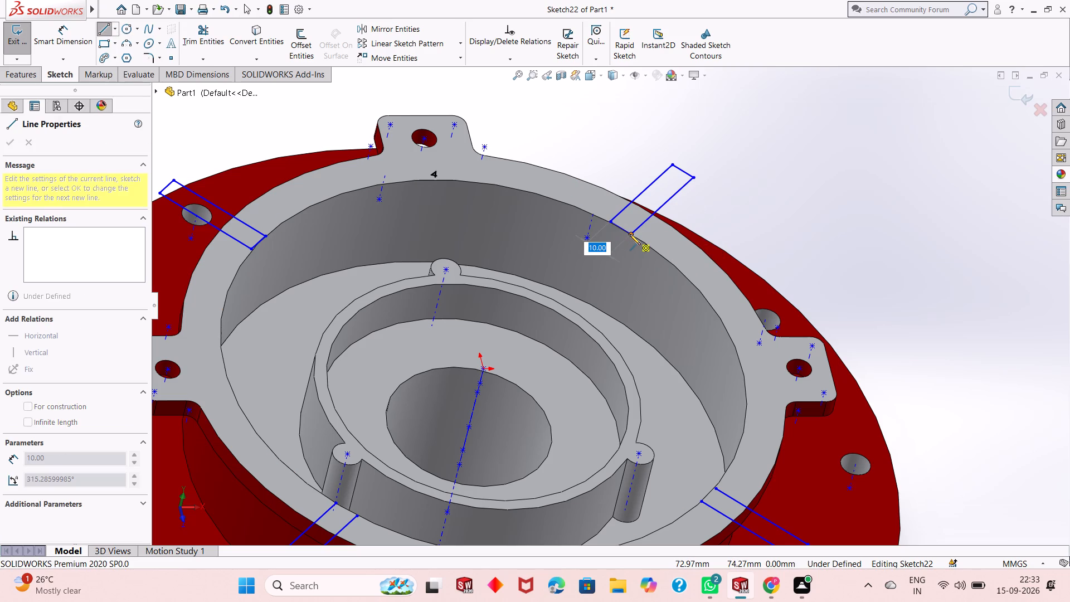
{"action": "key", "text": "grave"}
{"action": "key", "text": "Escape"}
{"action": "key", "text": "Escape"}
Close the inner end of the rib profile opposite the original with a 10 mm line.
{"action": "scroll", "coordinate": [575, 390], "scroll_direction": "up", "scroll_amount": 3}
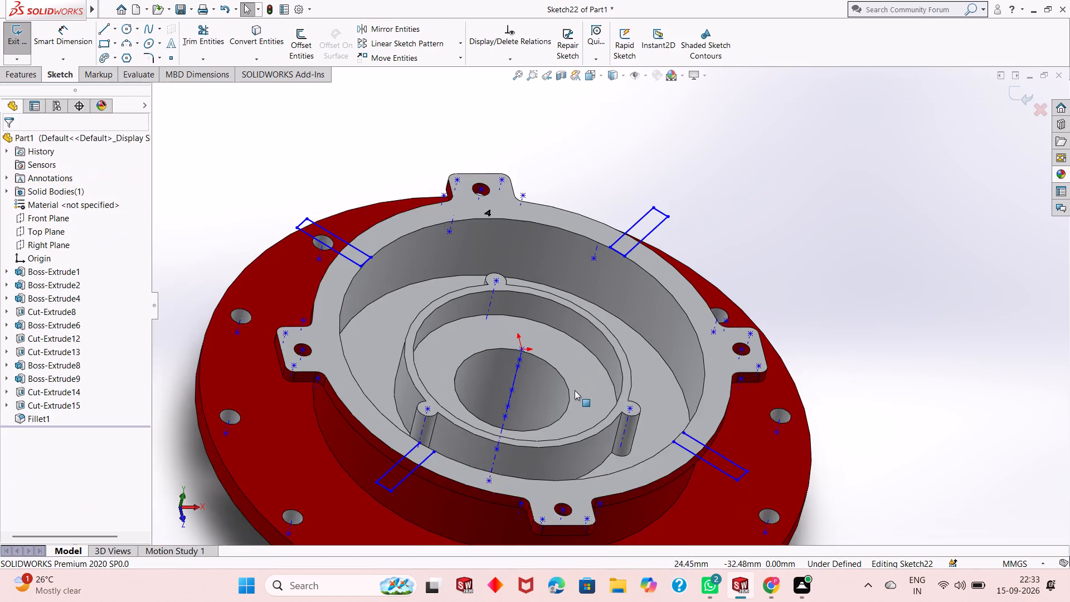
{"action": "scroll", "coordinate": [575, 390], "scroll_direction": "up", "scroll_amount": 2}
{"action": "scroll", "coordinate": [619, 420], "scroll_direction": "down", "scroll_amount": 13}
{"action": "key", "text": "l"}
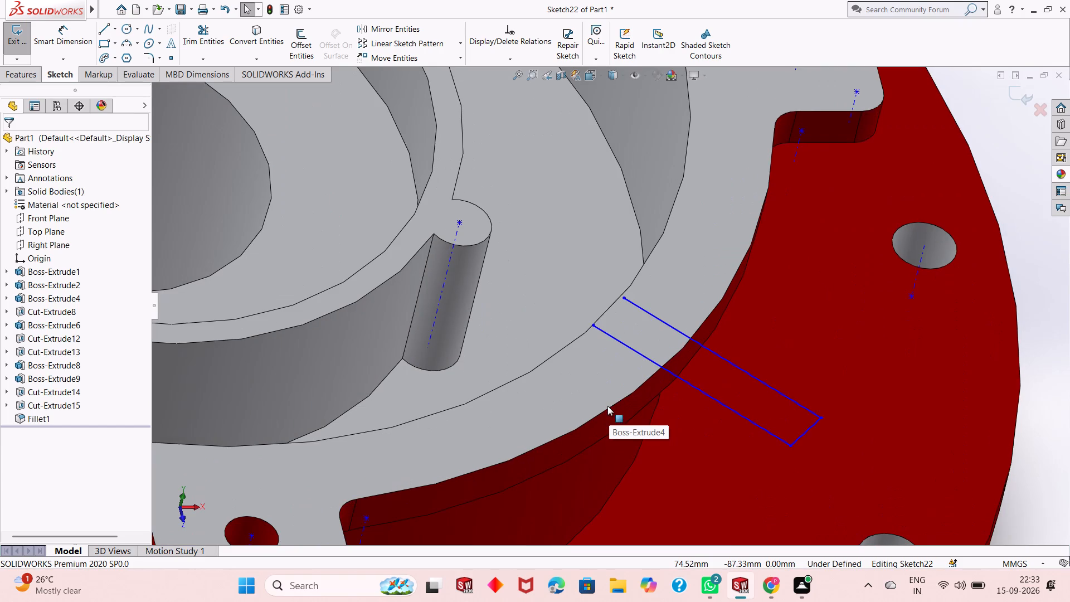
{"action": "left_click", "coordinate": [623, 298]}
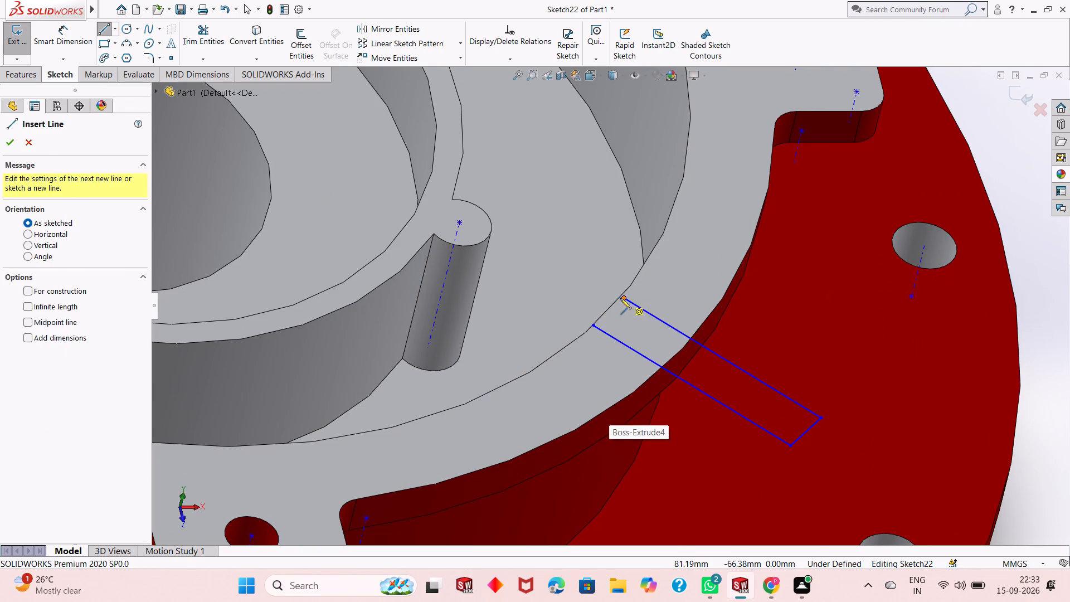
{"action": "left_click", "coordinate": [593, 324]}
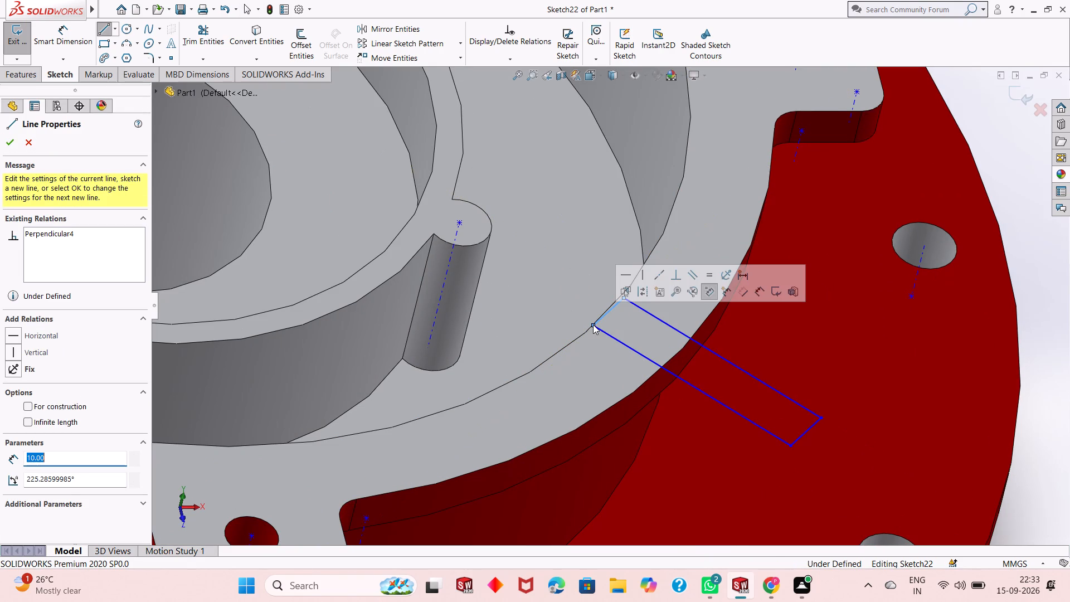
{"action": "key", "text": "Escape"}
{"action": "scroll", "coordinate": [581, 336], "scroll_direction": "up", "scroll_amount": 4}
{"action": "key", "text": "Escape"}
{"action": "key", "text": "Escape"}
{"action": "key", "text": "Escape"}
{"action": "key", "text": "Escape"}
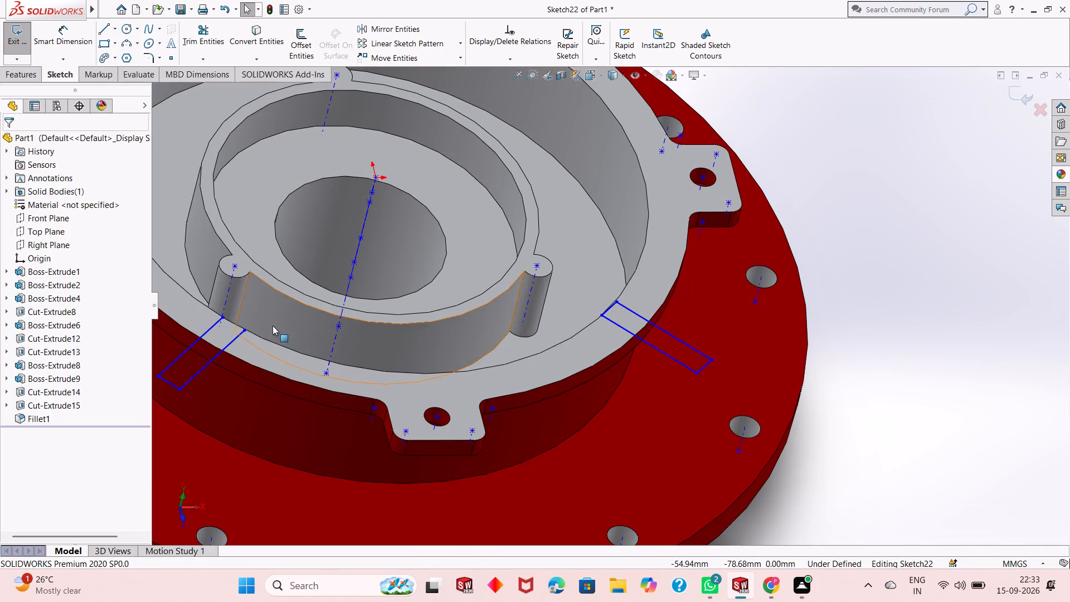
Close the inner end of the last open patterned rib profile with a 10 mm line.
{"action": "scroll", "coordinate": [273, 326], "scroll_direction": "down", "scroll_amount": 3}
{"action": "scroll", "coordinate": [260, 328], "scroll_direction": "up", "scroll_amount": 3}
{"action": "scroll", "coordinate": [396, 293], "scroll_direction": "down", "scroll_amount": 6}
{"action": "key", "text": "l"}
{"action": "scroll", "coordinate": [424, 321], "scroll_direction": "down", "scroll_amount": 5}
{"action": "left_click", "coordinate": [735, 344]}
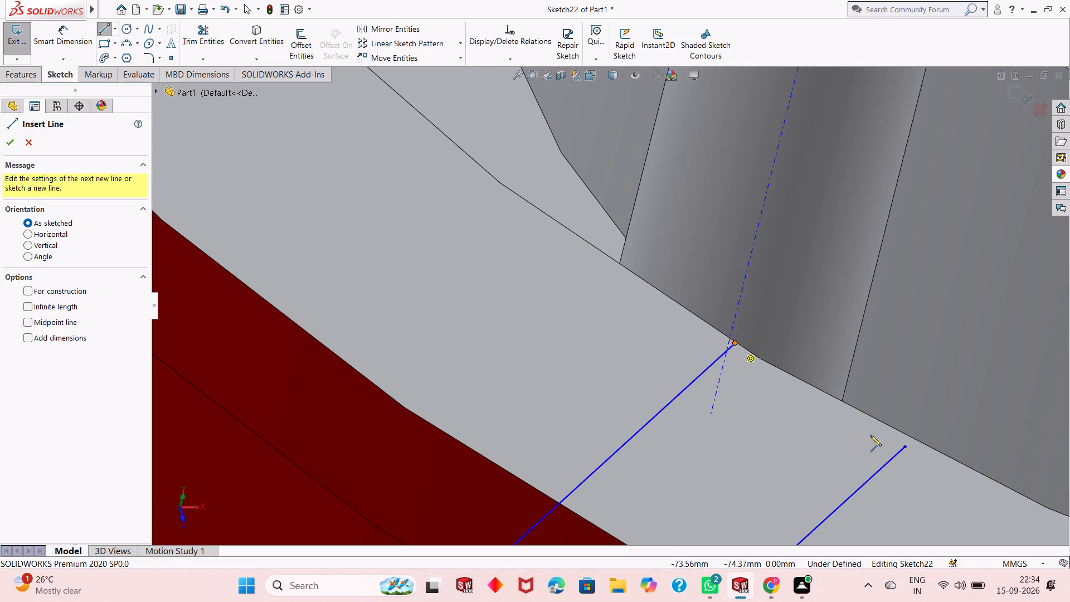
{"action": "left_click", "coordinate": [905, 446]}
{"action": "key", "text": "Escape"}
{"action": "key", "text": "Escape"}
{"action": "scroll", "coordinate": [644, 438], "scroll_direction": "up", "scroll_amount": 6}
{"action": "key", "text": "Escape"}
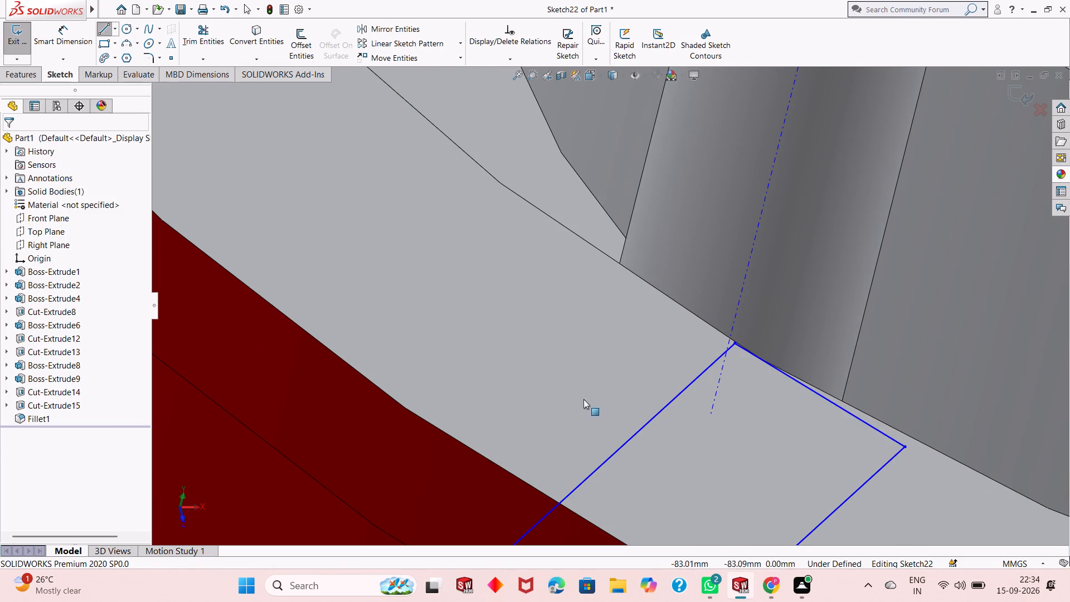
Extrude the four closed rib profiles 58 mm blind, reversed toward the flange, with Merge result on.
{"action": "scroll", "coordinate": [583, 399], "scroll_direction": "up", "scroll_amount": 13}
{"action": "scroll", "coordinate": [650, 257], "scroll_direction": "down", "scroll_amount": 3}
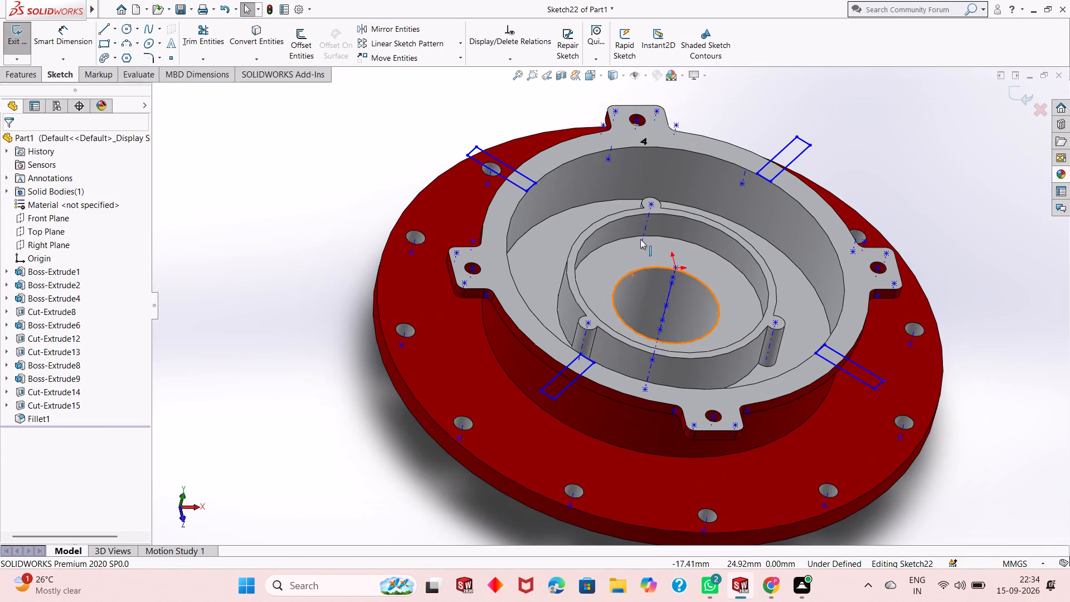
{"action": "left_click", "coordinate": [24, 77]}
{"action": "left_click", "coordinate": [23, 52]}
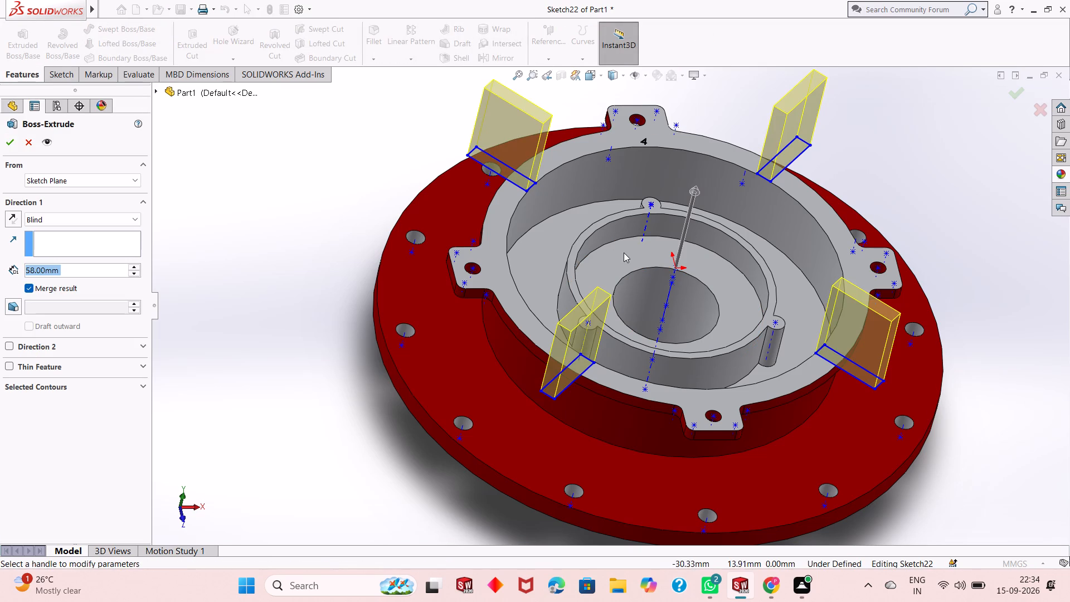
{"action": "middle_click_drag", "start_coordinate": [624, 253], "coordinate": [618, 184]}
{"action": "scroll", "coordinate": [618, 184], "scroll_direction": "down", "scroll_amount": 1}
{"action": "scroll", "coordinate": [624, 213], "scroll_direction": "up", "scroll_amount": 2}
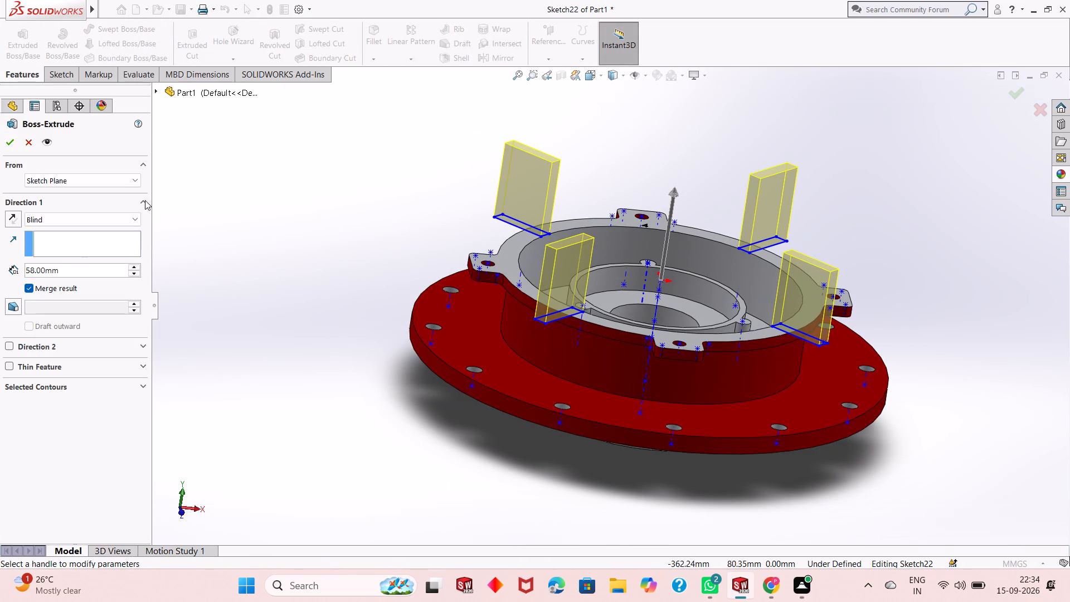
{"action": "left_click", "coordinate": [8, 213]}
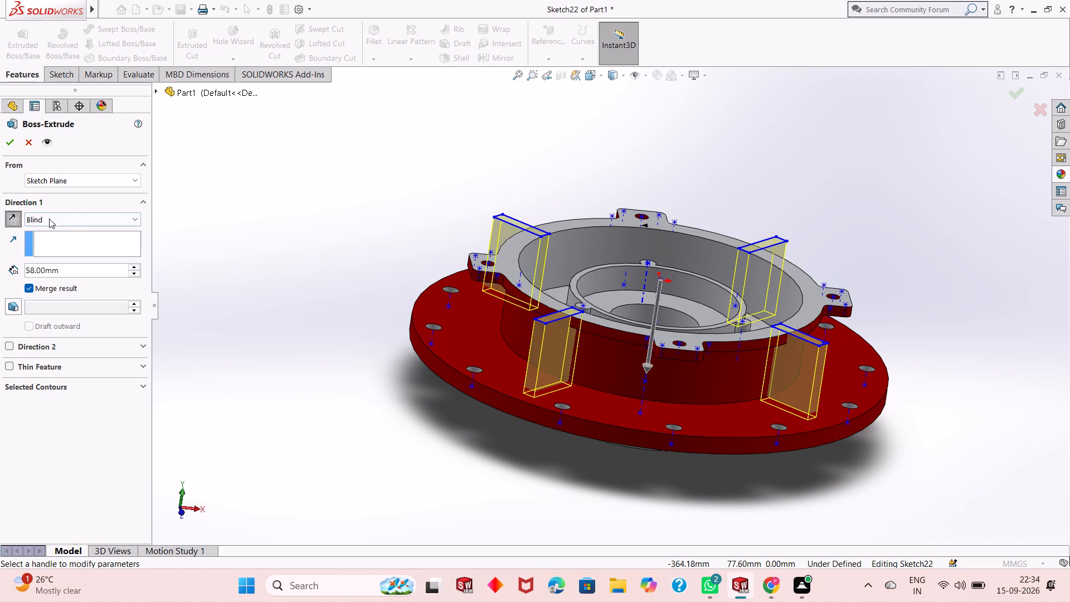
{"action": "left_click", "coordinate": [7, 139]}
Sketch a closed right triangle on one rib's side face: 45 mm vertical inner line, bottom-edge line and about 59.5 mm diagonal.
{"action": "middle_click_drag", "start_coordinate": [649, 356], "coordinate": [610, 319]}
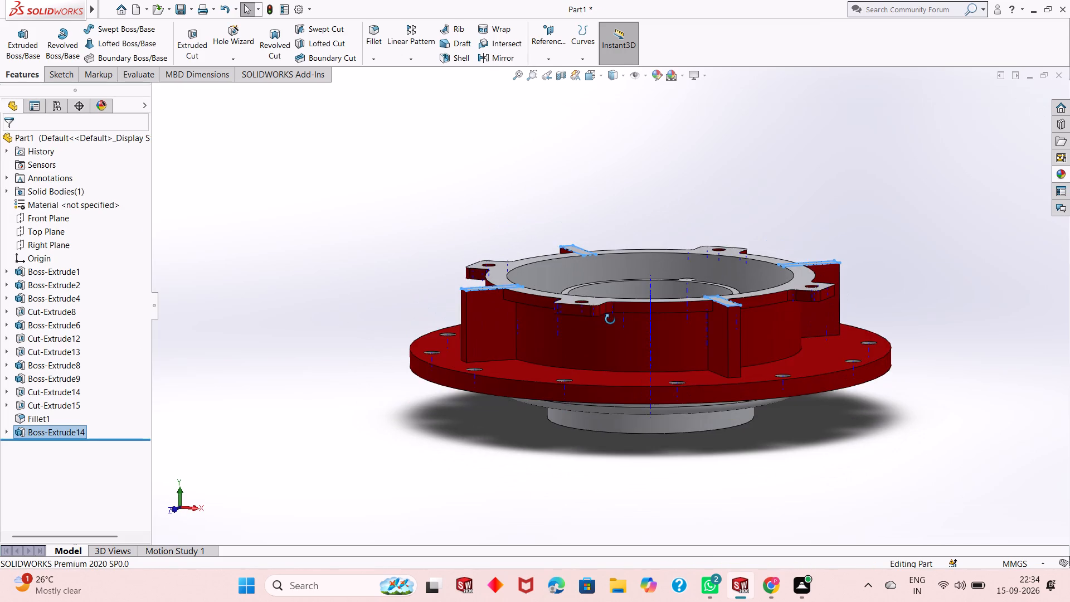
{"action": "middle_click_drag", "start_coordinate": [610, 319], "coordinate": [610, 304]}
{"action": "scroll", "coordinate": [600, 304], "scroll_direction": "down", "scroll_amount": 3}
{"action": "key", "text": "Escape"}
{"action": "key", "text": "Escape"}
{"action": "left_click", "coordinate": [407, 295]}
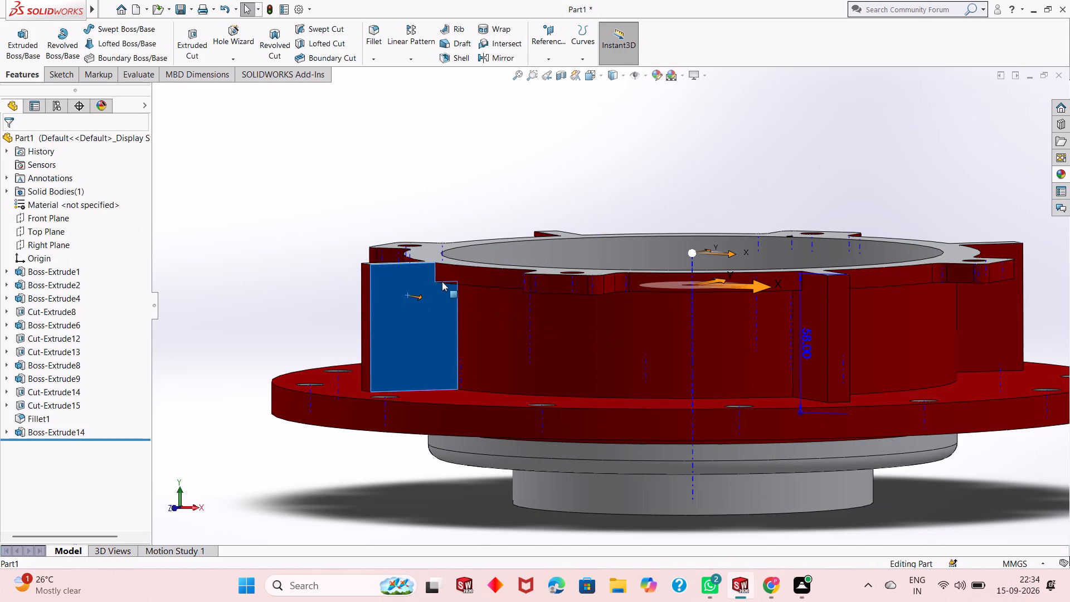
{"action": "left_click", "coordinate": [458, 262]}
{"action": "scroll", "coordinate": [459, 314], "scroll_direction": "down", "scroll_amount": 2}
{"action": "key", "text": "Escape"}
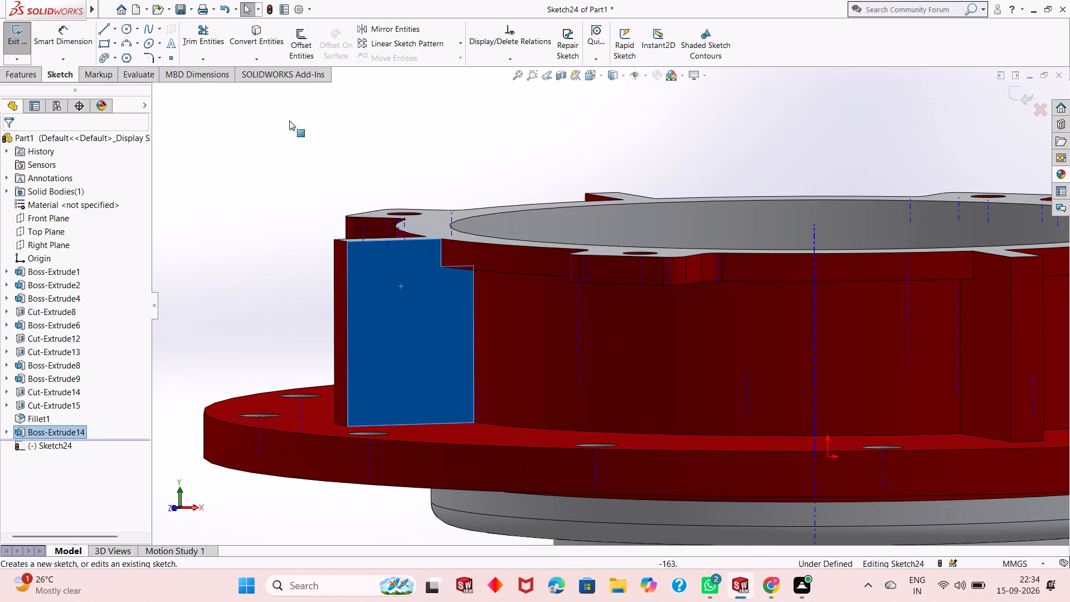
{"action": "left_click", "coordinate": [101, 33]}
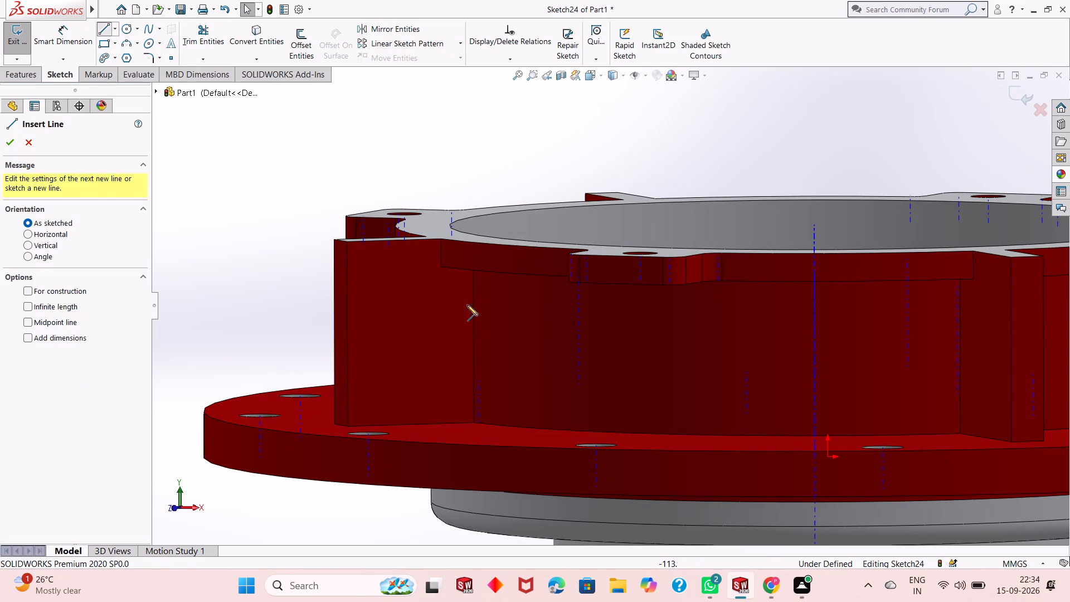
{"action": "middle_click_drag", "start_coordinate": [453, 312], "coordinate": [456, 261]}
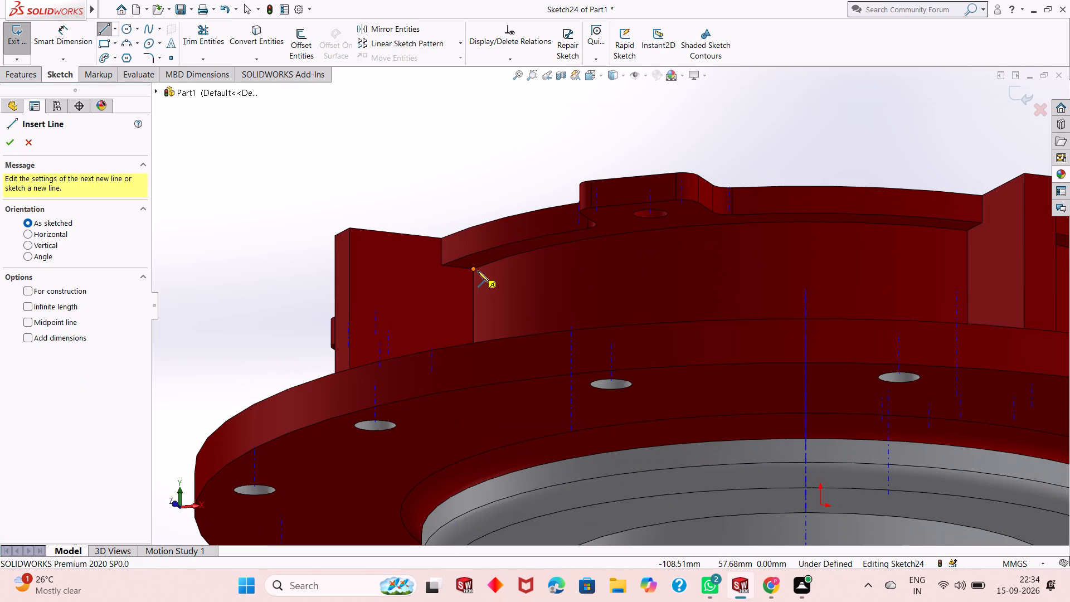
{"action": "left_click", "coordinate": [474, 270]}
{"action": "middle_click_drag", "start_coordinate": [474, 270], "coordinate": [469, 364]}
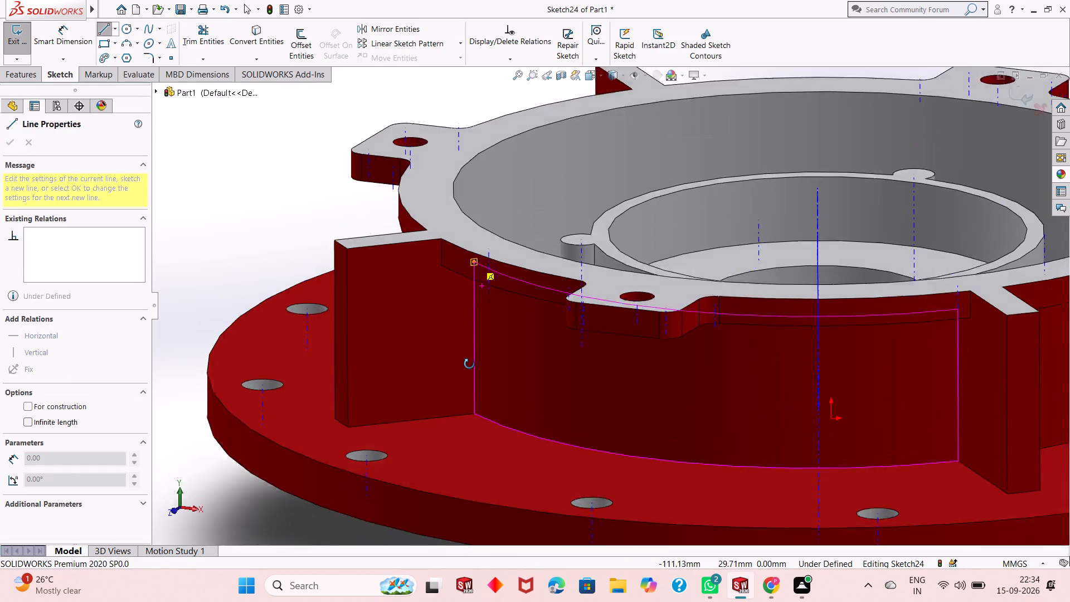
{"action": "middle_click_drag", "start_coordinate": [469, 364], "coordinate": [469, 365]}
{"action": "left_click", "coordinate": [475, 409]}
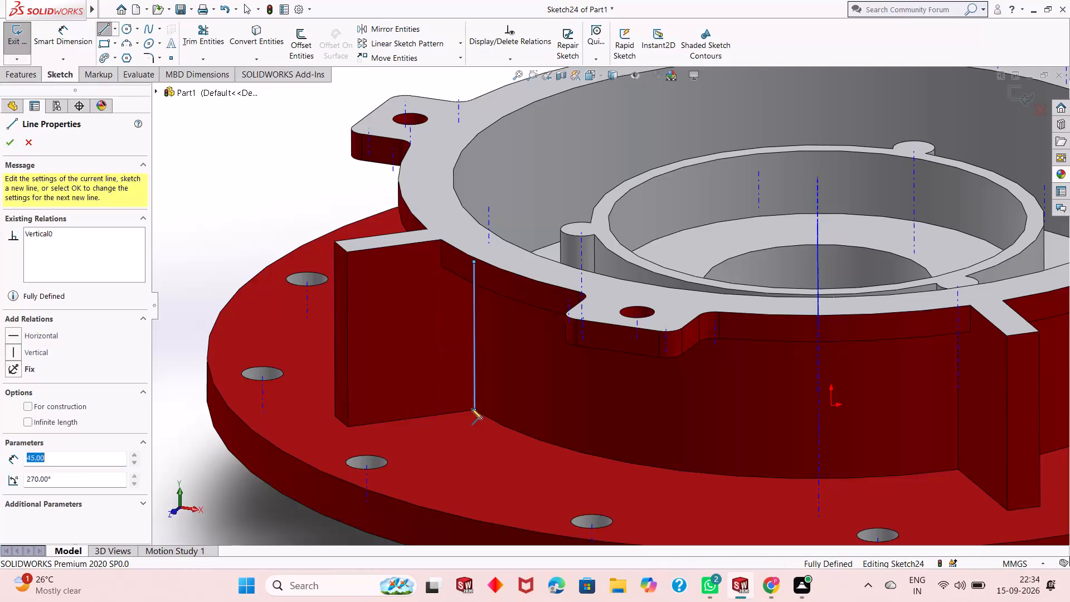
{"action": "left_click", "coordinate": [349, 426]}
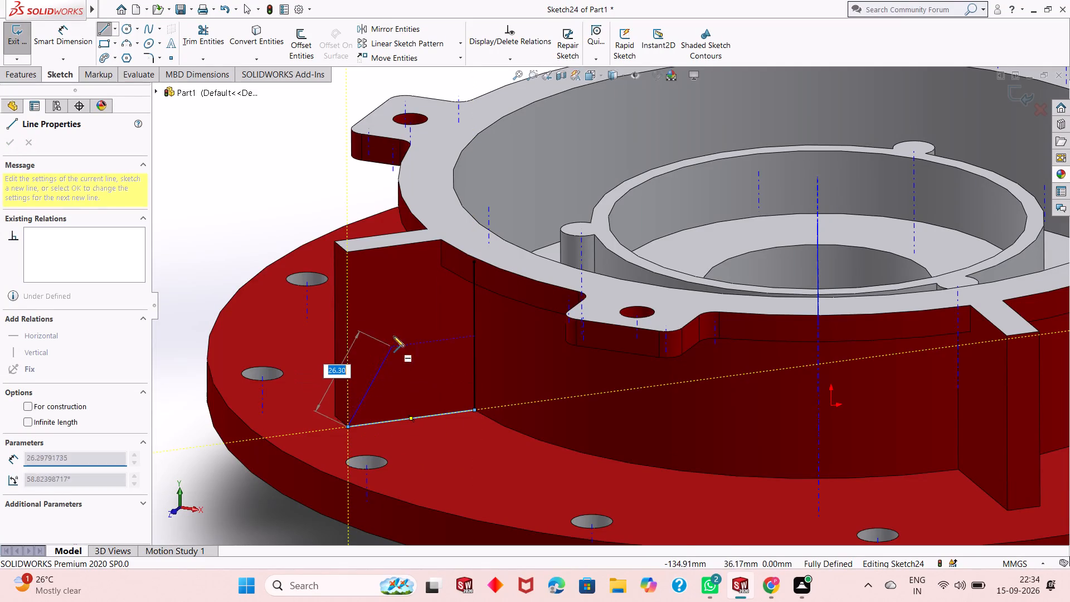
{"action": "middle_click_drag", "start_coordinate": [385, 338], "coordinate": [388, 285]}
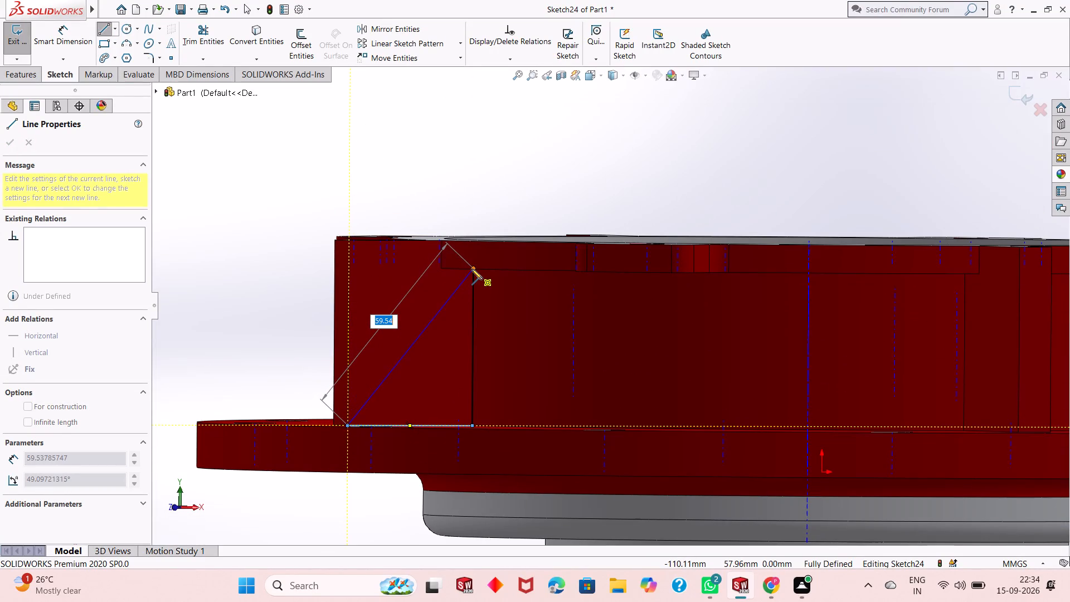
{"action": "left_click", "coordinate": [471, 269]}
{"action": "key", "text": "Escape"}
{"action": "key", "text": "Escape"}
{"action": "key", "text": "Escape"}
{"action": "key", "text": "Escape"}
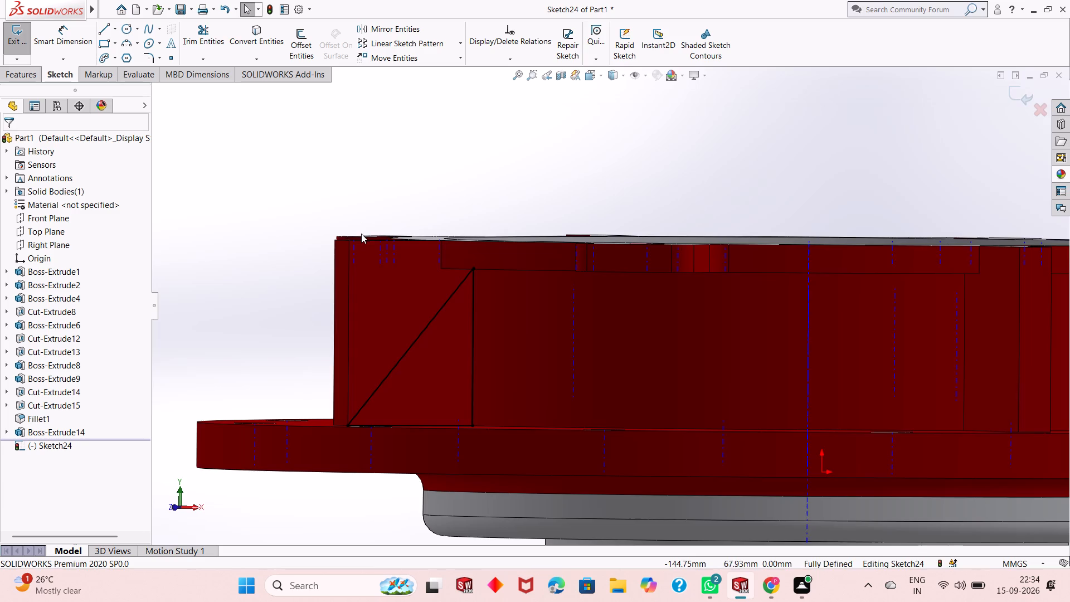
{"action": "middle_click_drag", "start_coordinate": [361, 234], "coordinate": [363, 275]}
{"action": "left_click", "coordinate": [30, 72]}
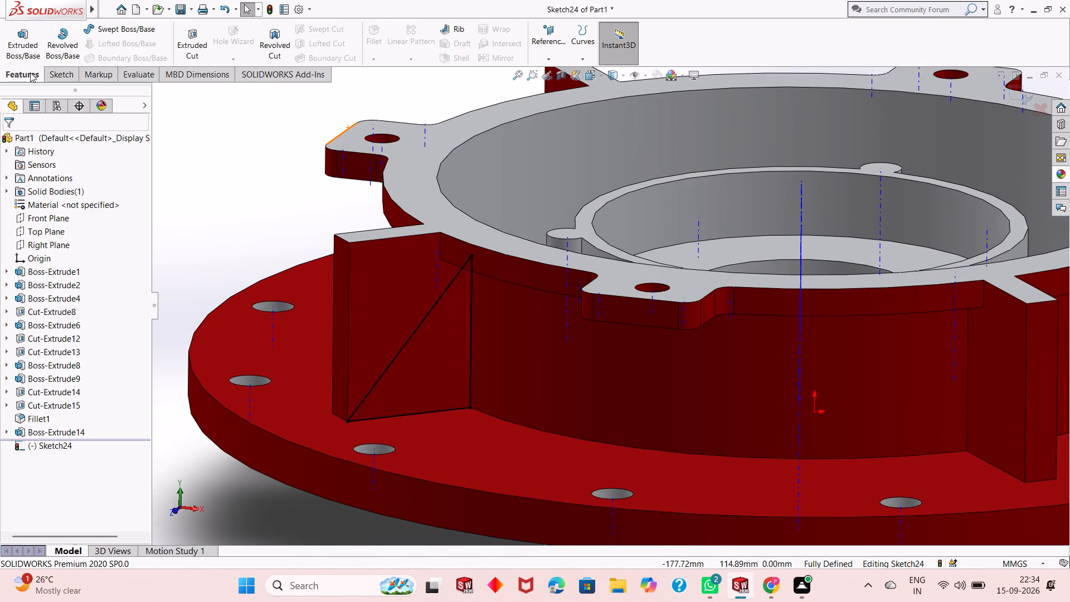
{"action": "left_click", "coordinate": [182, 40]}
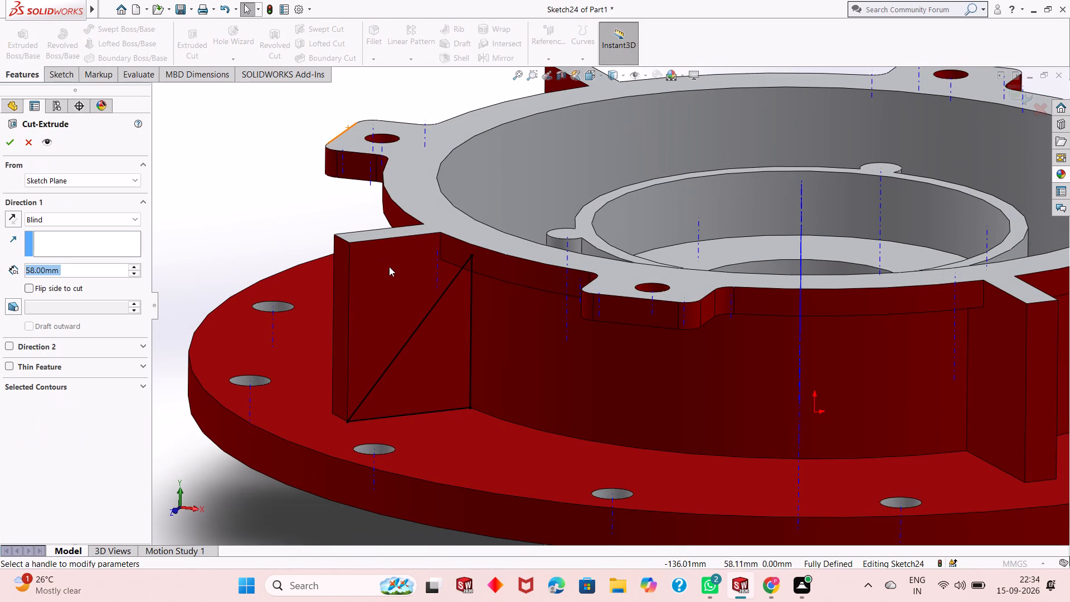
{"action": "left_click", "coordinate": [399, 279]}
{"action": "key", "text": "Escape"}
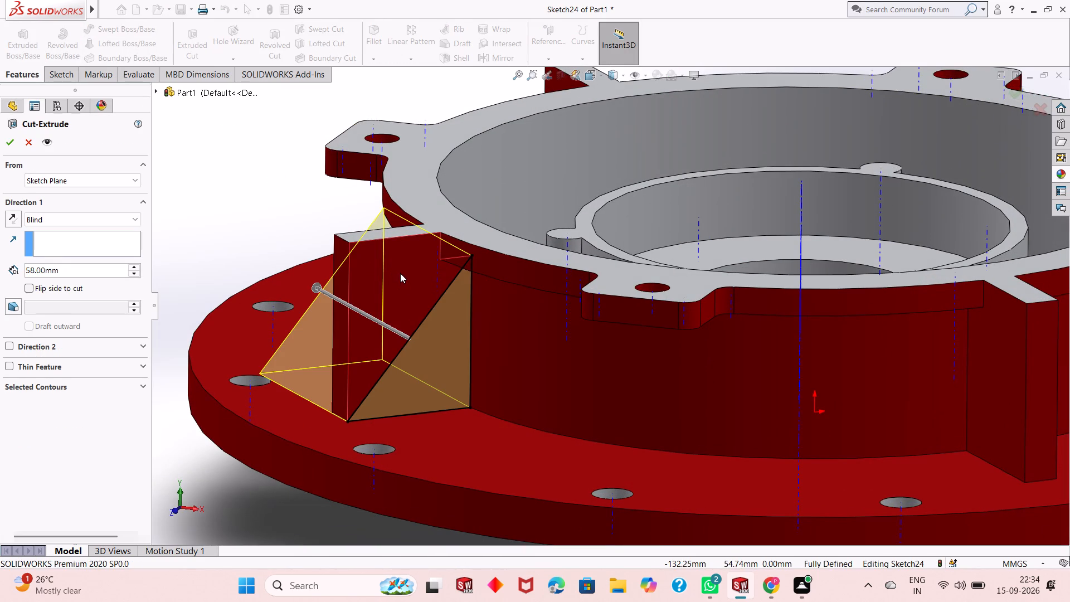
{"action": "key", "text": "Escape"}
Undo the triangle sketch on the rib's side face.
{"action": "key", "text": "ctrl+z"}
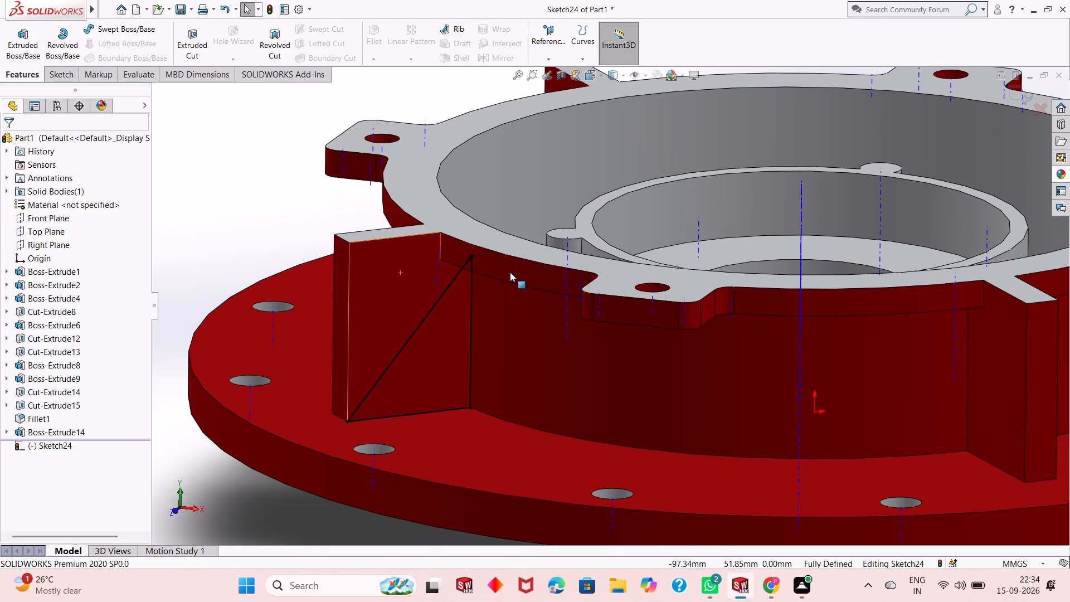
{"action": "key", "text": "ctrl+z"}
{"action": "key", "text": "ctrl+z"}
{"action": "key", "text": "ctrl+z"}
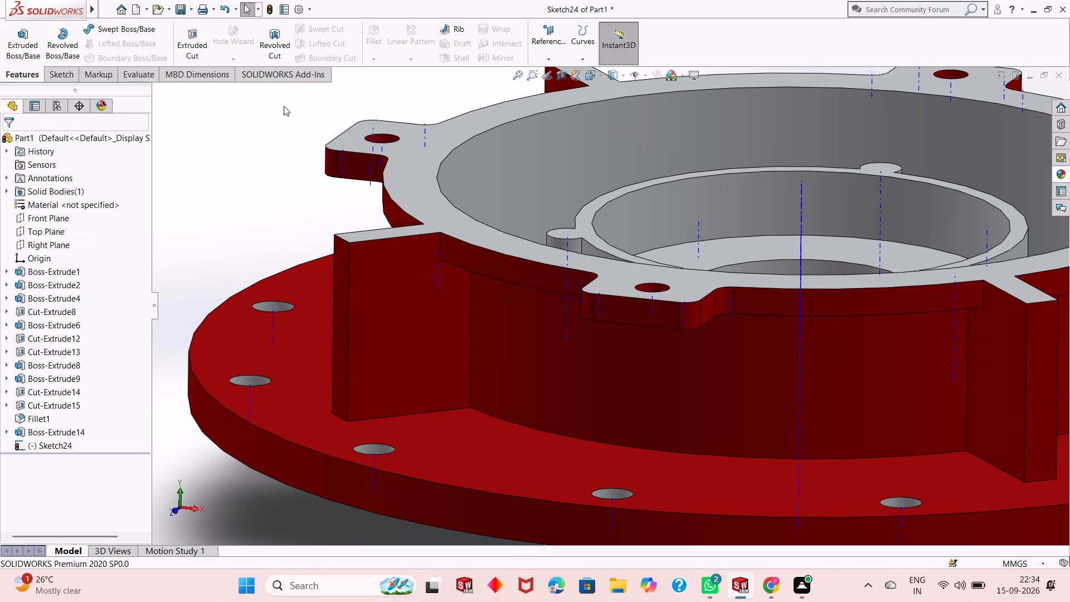
Start a new sketch on the same rib face with a diagonal from the inner corner under the rim to the outer bottom corner.
{"action": "left_click", "coordinate": [75, 74]}
{"action": "left_click", "coordinate": [96, 34]}
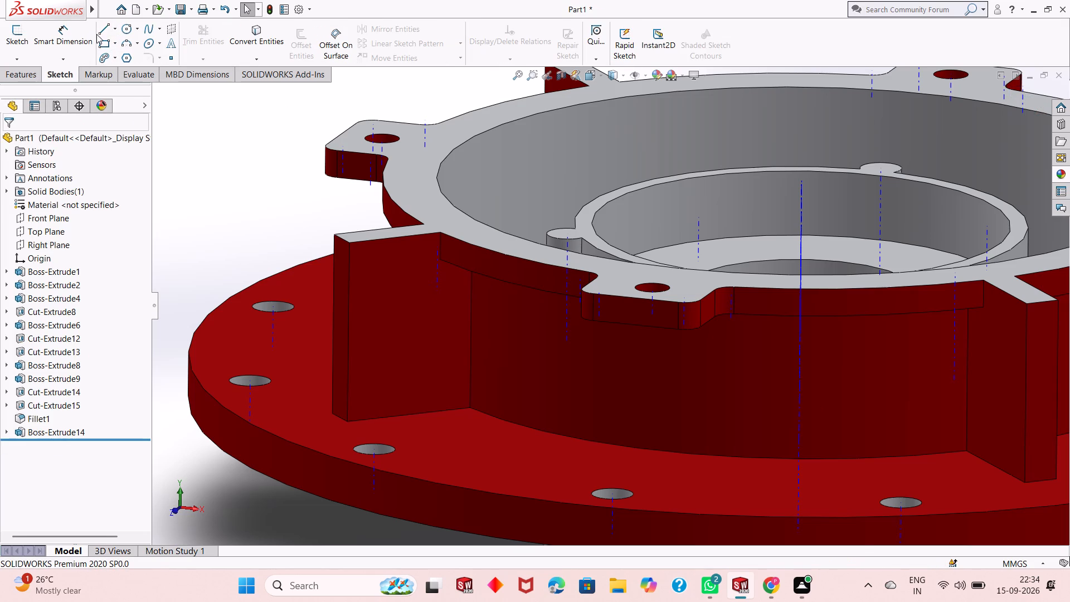
{"action": "left_click", "coordinate": [105, 34]}
{"action": "left_click", "coordinate": [396, 318]}
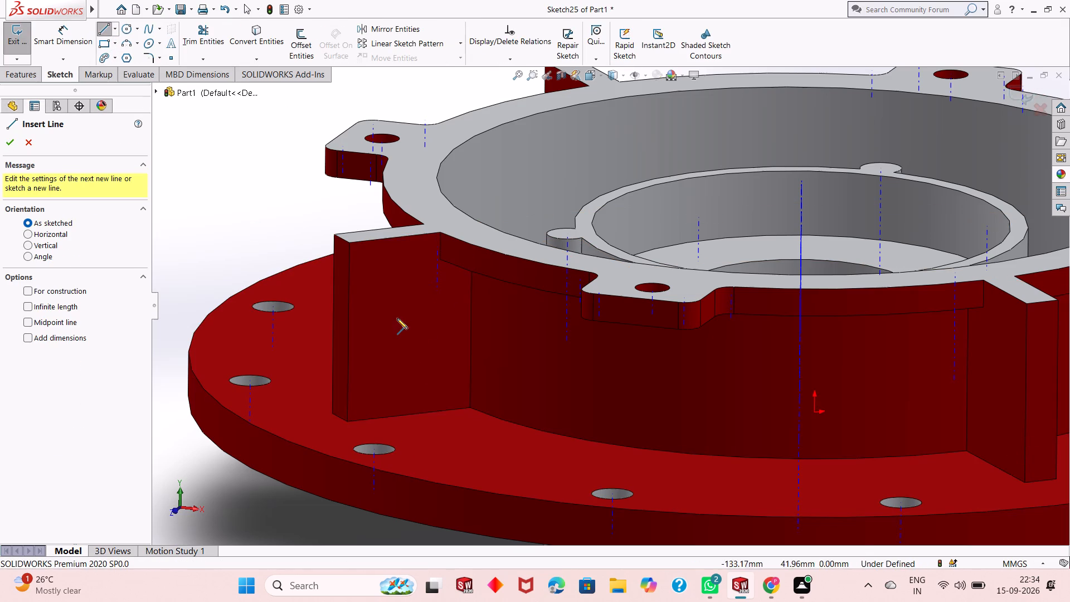
{"action": "middle_click_drag", "start_coordinate": [423, 305], "coordinate": [429, 238]}
{"action": "middle_click_drag", "start_coordinate": [429, 237], "coordinate": [417, 253]}
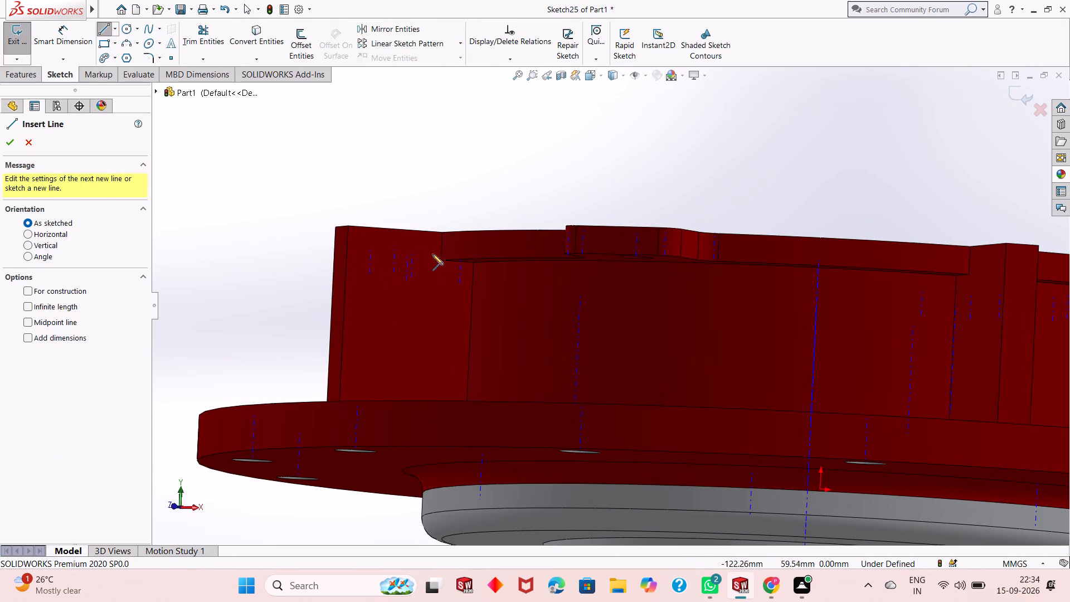
{"action": "left_click", "coordinate": [475, 263]}
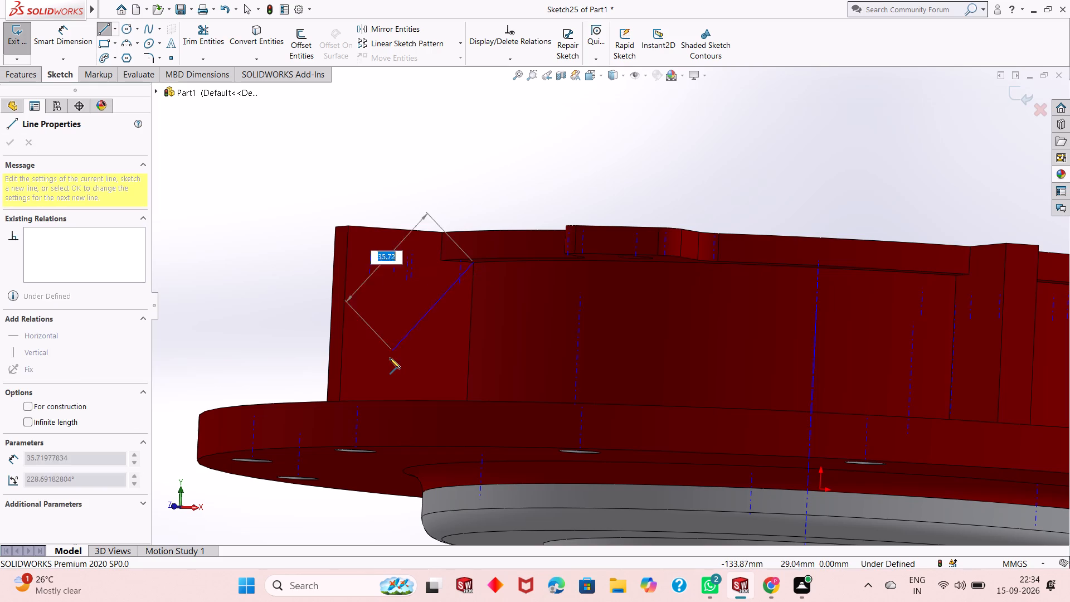
{"action": "middle_click_drag", "start_coordinate": [390, 357], "coordinate": [376, 397]}
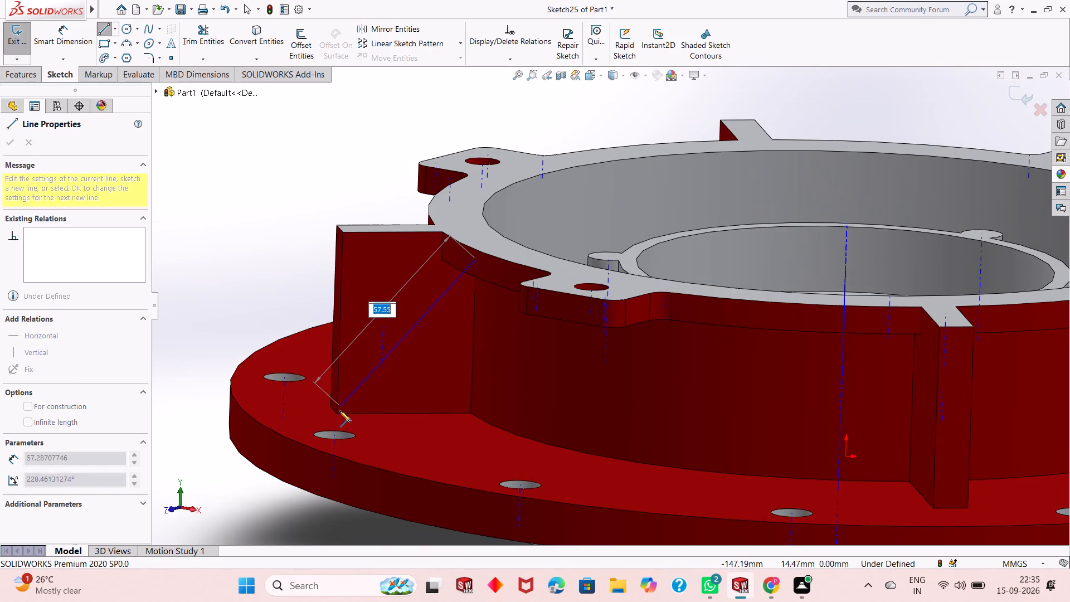
{"action": "left_click", "coordinate": [336, 415]}
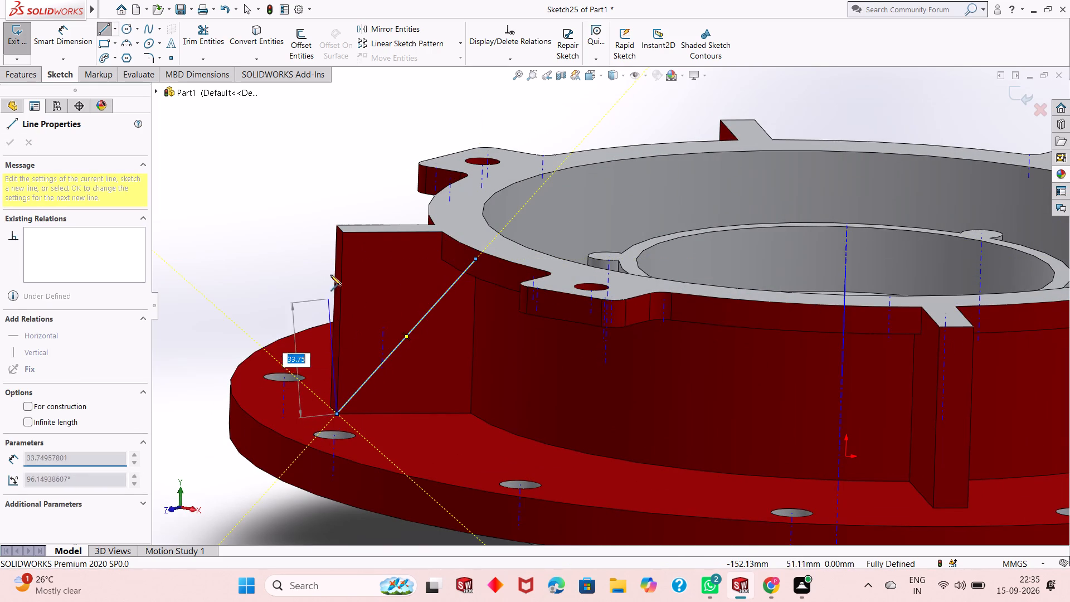
Close the profile above the diagonal along the outer edge, about 28.95 mm across the top, down the rim step and 10.04 mm inward.
{"action": "left_click", "coordinate": [342, 233]}
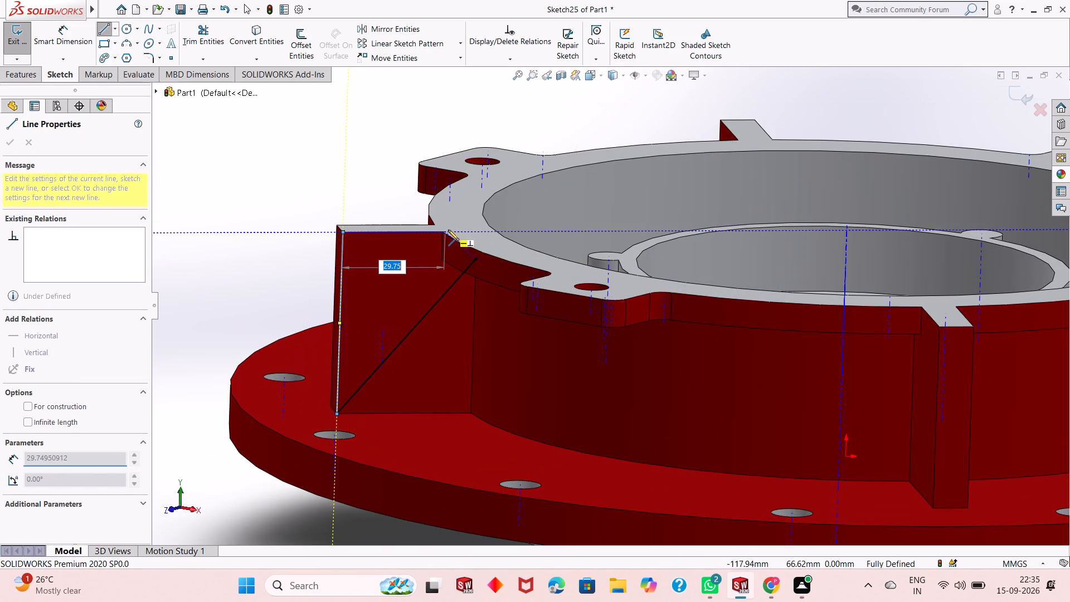
{"action": "left_click", "coordinate": [442, 232]}
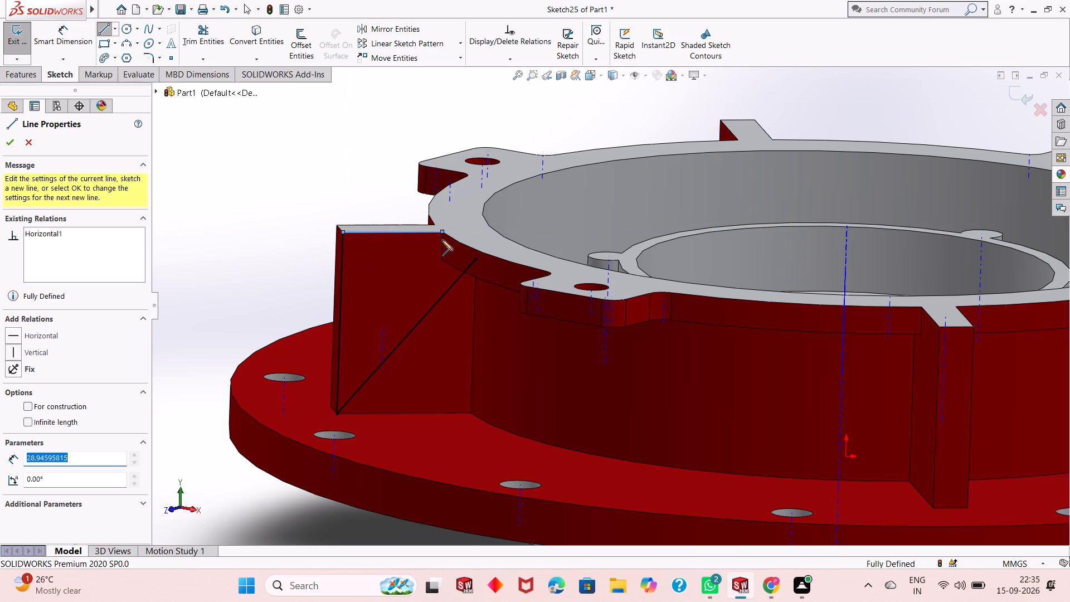
{"action": "left_click", "coordinate": [440, 261]}
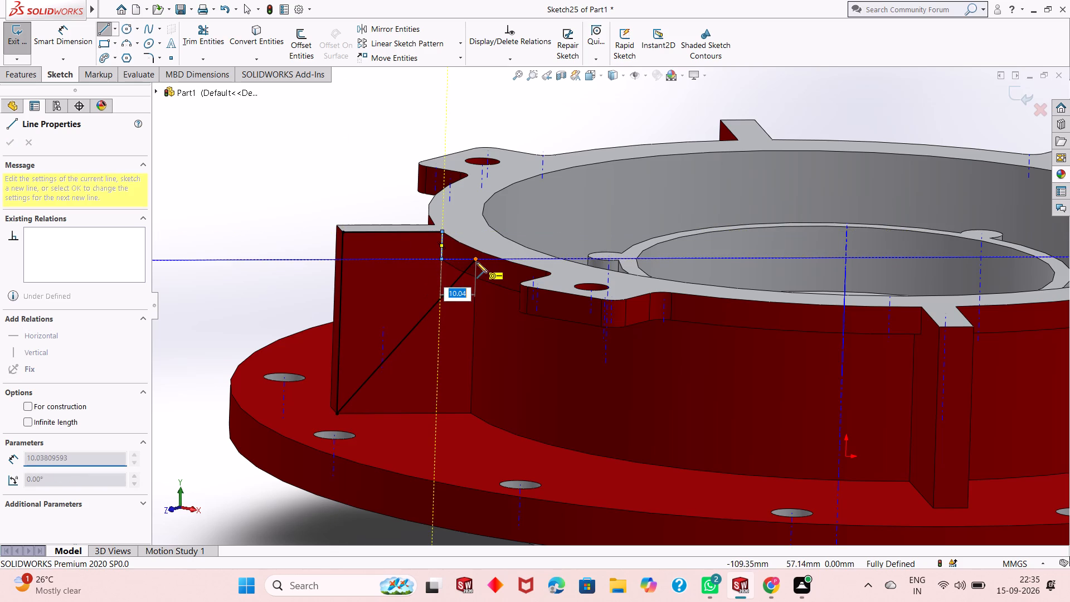
{"action": "left_click", "coordinate": [476, 262]}
{"action": "middle_click_drag", "start_coordinate": [490, 283], "coordinate": [504, 257]}
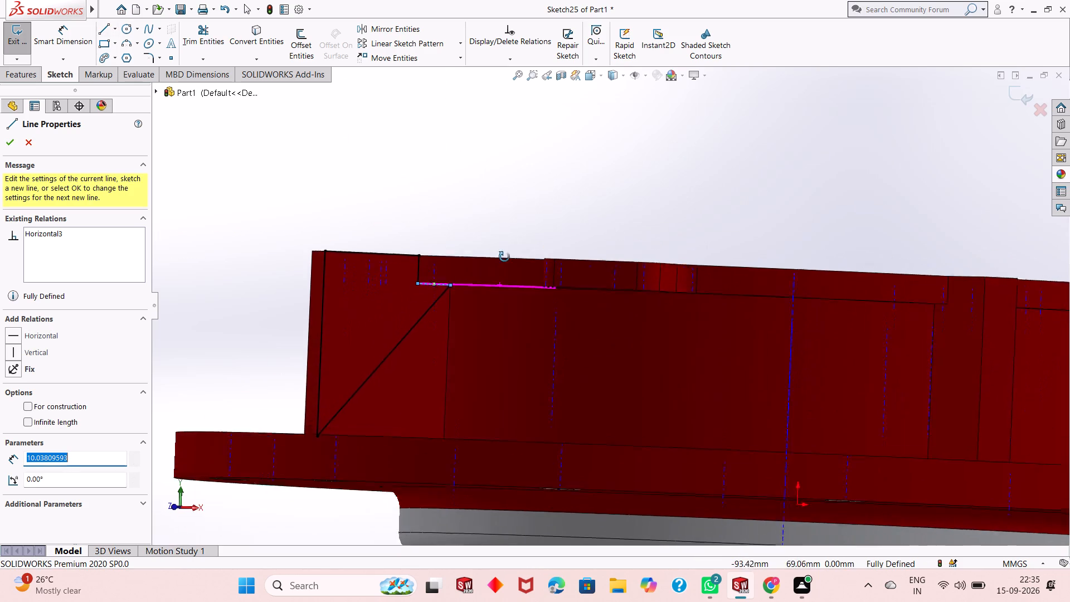
{"action": "middle_click_drag", "start_coordinate": [504, 257], "coordinate": [504, 270]}
{"action": "right_click", "coordinate": [394, 159]}
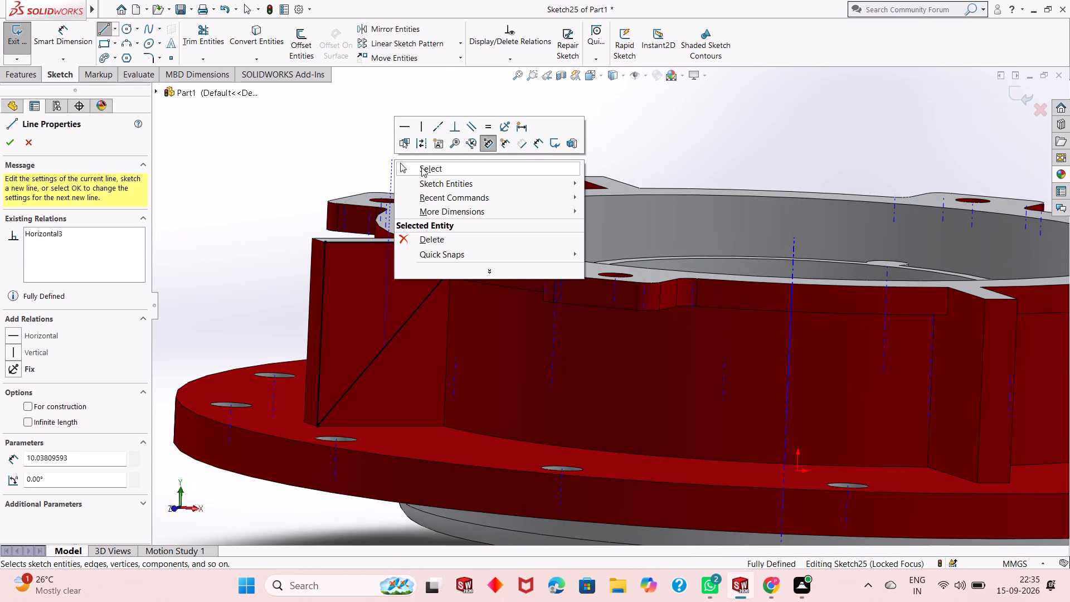
{"action": "left_click", "coordinate": [421, 168]}
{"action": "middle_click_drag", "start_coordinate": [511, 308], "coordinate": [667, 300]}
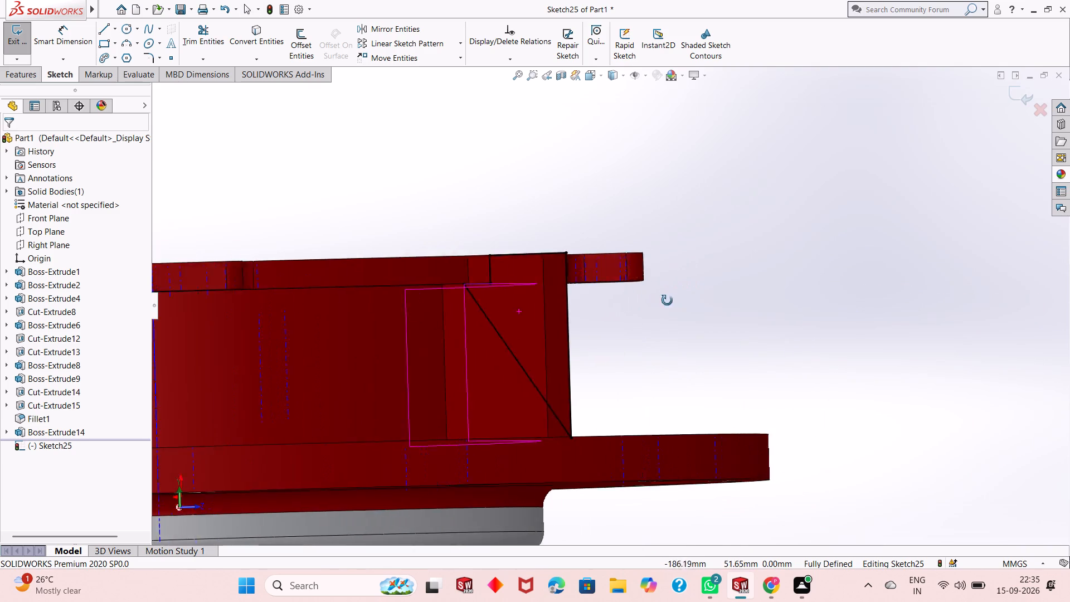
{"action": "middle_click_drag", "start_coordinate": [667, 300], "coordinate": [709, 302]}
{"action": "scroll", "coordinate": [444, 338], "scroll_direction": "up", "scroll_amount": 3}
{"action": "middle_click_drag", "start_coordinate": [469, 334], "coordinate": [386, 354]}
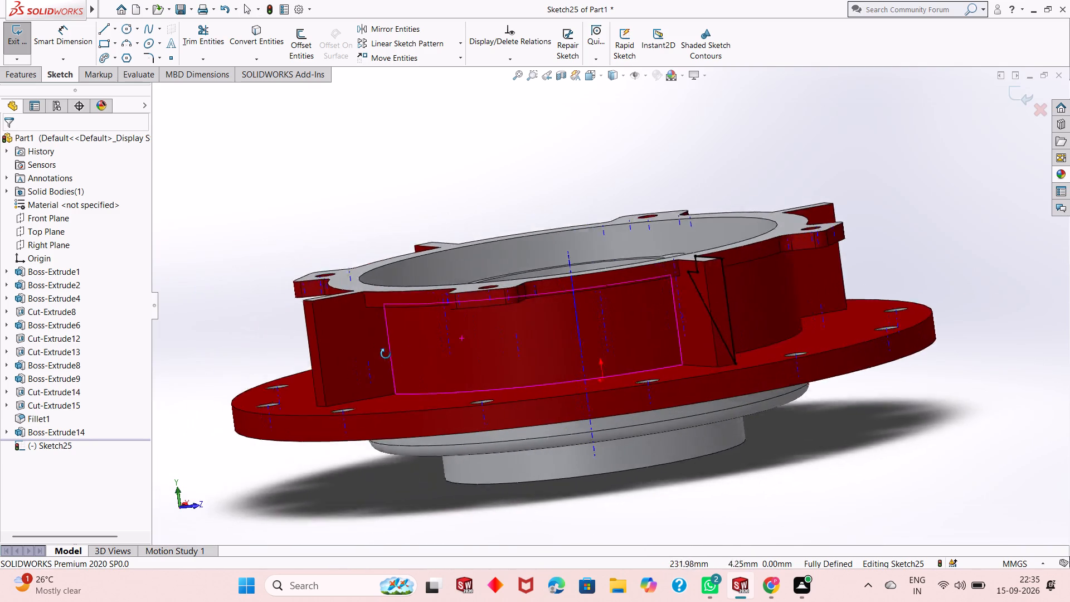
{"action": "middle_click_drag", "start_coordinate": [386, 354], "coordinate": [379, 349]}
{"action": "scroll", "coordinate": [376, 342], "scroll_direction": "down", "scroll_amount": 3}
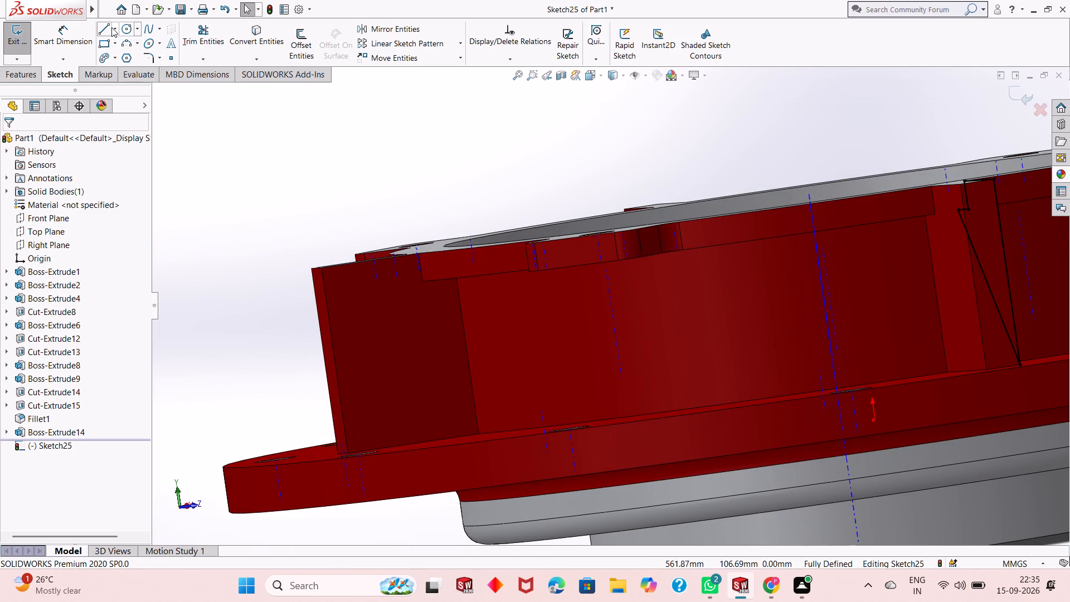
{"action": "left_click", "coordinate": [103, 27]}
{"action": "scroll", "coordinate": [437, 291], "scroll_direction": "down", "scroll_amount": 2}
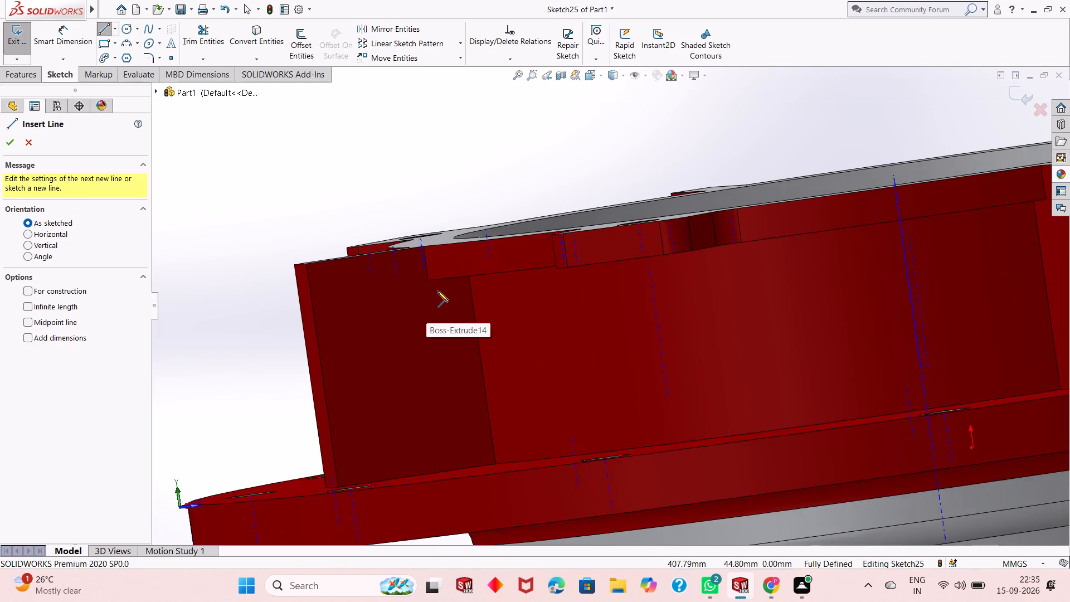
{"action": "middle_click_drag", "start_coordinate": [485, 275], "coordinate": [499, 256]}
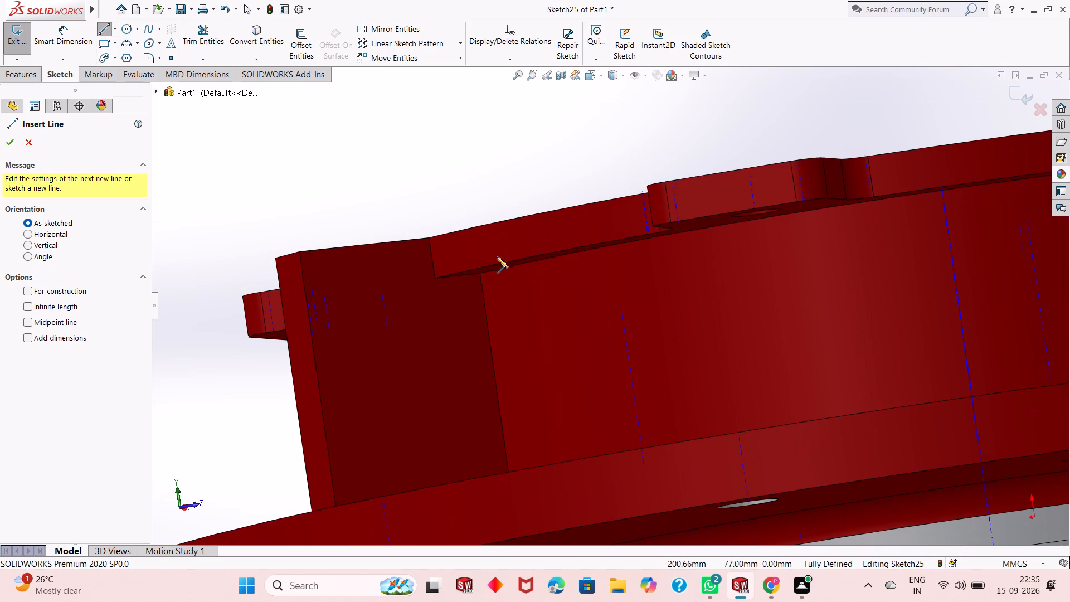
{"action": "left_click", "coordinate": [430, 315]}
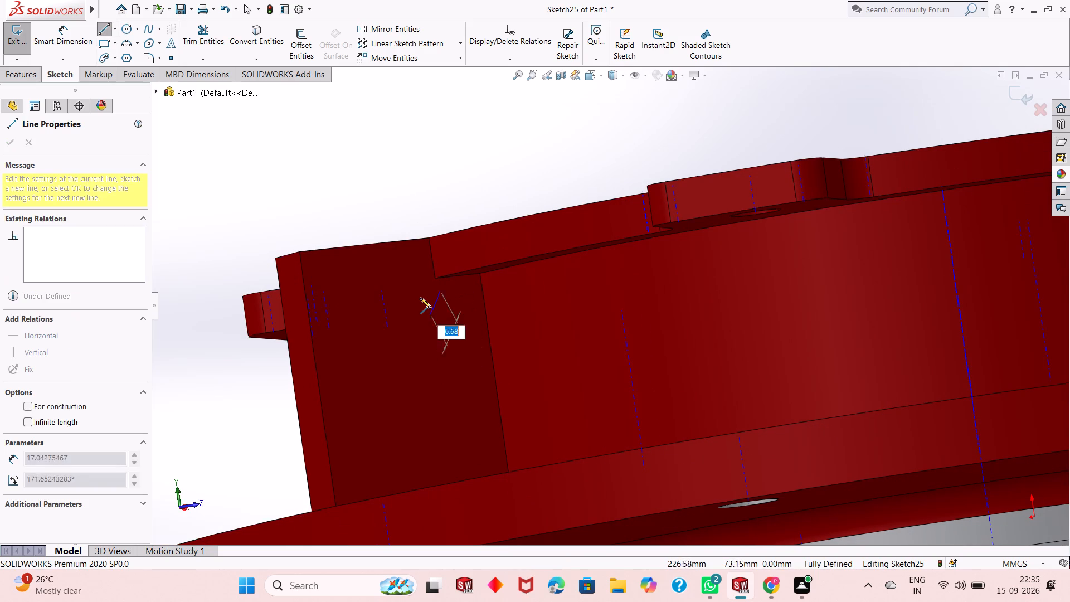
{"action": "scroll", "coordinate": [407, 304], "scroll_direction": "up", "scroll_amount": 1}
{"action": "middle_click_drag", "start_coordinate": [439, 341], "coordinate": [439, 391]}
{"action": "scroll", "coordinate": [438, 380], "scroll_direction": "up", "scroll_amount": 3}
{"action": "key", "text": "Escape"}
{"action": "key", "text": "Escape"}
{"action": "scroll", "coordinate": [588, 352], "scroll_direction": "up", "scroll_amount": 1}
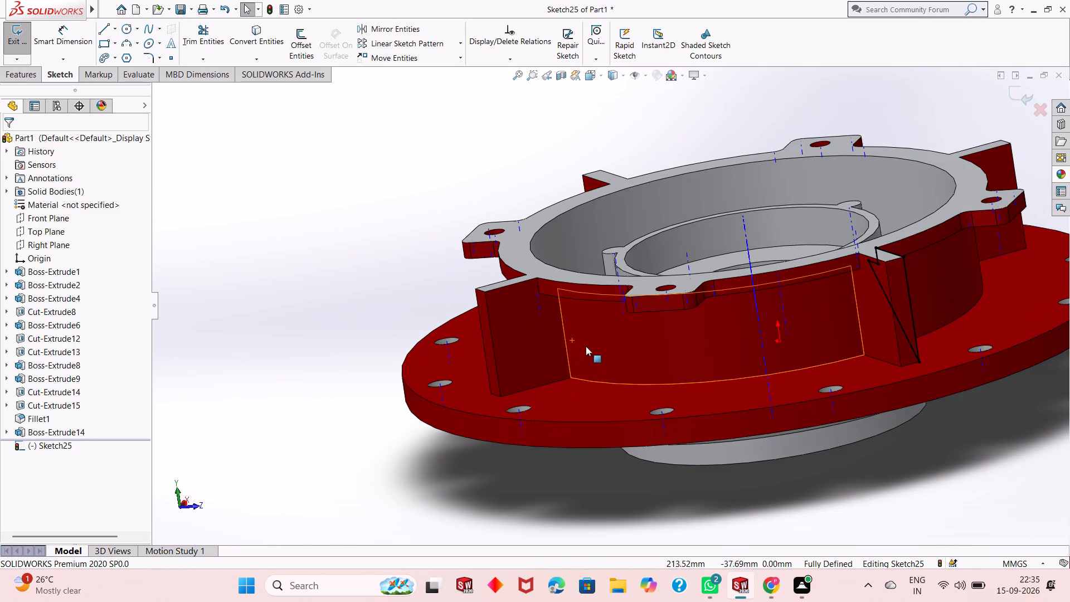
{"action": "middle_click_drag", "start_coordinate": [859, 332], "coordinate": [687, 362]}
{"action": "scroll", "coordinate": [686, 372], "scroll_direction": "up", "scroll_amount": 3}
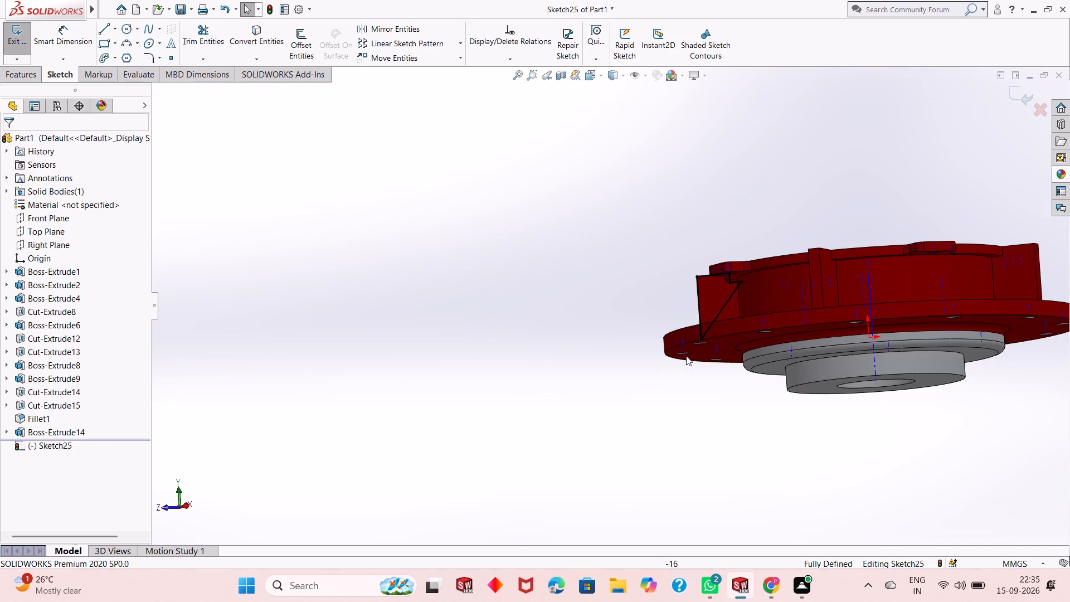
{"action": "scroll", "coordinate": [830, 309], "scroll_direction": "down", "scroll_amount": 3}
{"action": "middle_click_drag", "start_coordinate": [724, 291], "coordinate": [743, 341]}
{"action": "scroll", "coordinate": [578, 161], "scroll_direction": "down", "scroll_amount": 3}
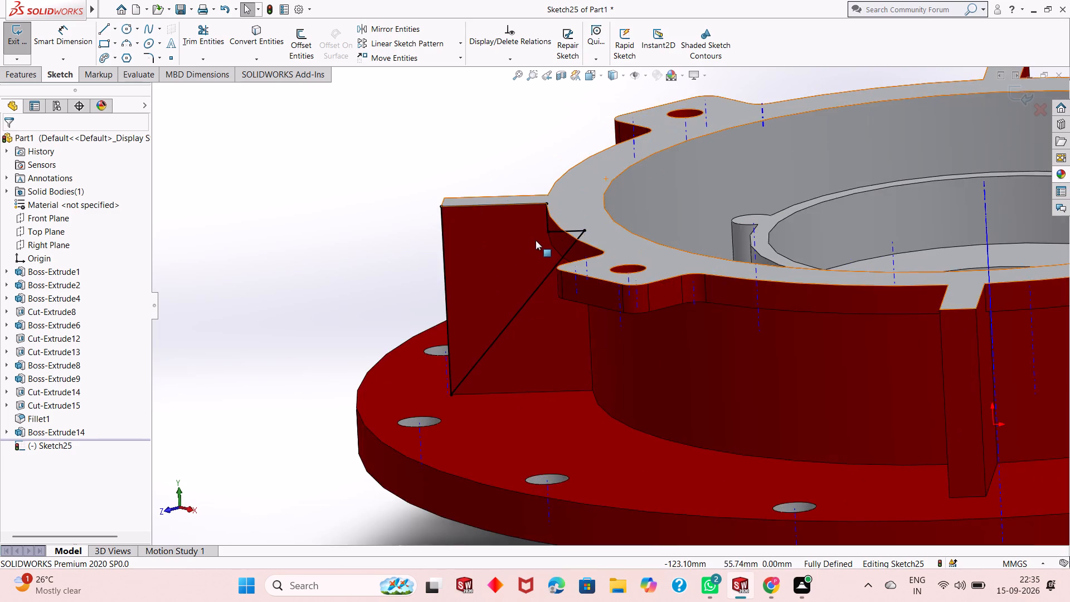
Extrude-cut the closed profile above the diagonal 58 mm blind through the rib to make it triangular.
{"action": "scroll", "coordinate": [536, 240], "scroll_direction": "down", "scroll_amount": 3}
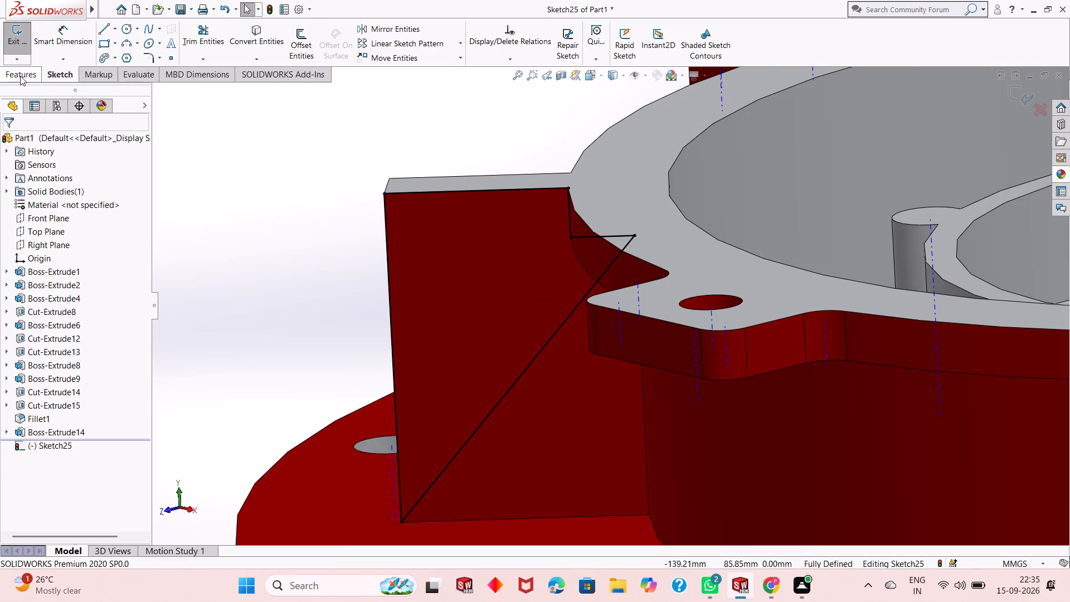
{"action": "left_click", "coordinate": [20, 76]}
{"action": "left_click", "coordinate": [181, 43]}
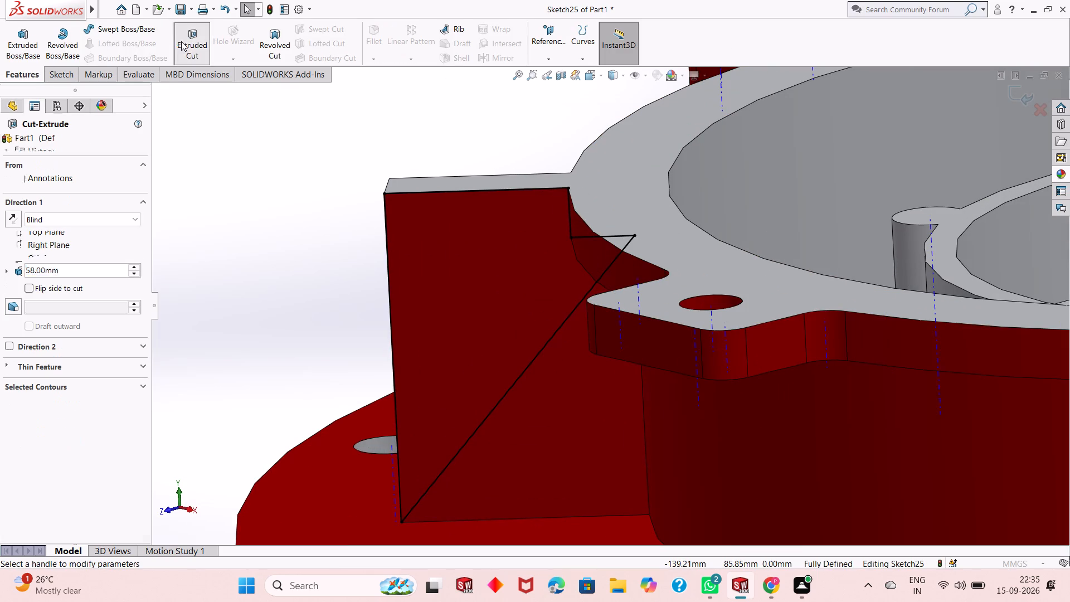
{"action": "left_click", "coordinate": [7, 139]}
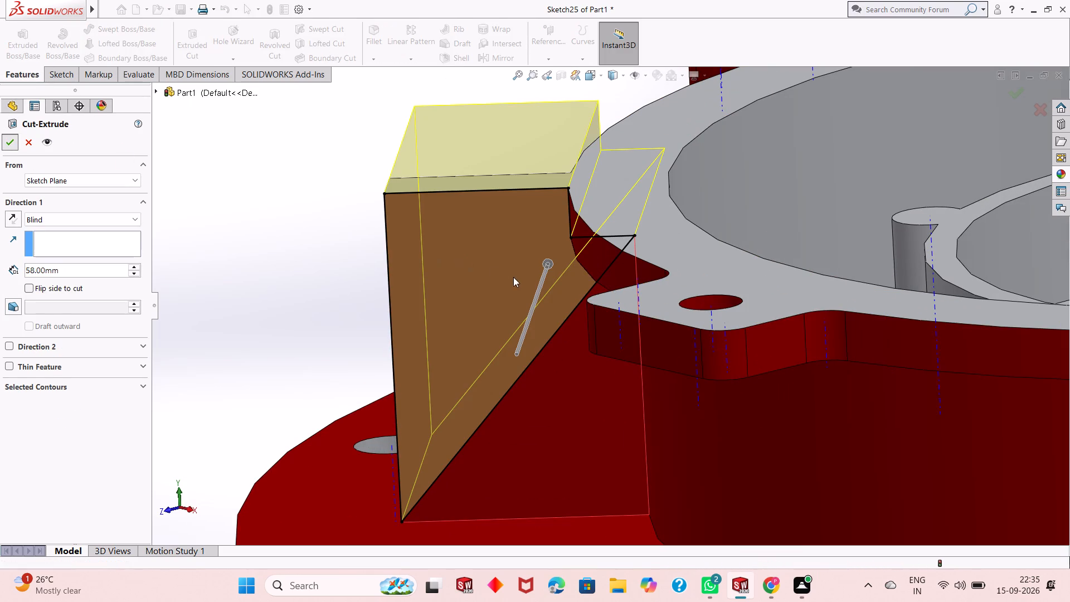
{"action": "key", "text": "Escape"}
Start a new sketch on the side face of a neighbouring full-height rib.
{"action": "middle_click_drag", "start_coordinate": [551, 284], "coordinate": [570, 266]}
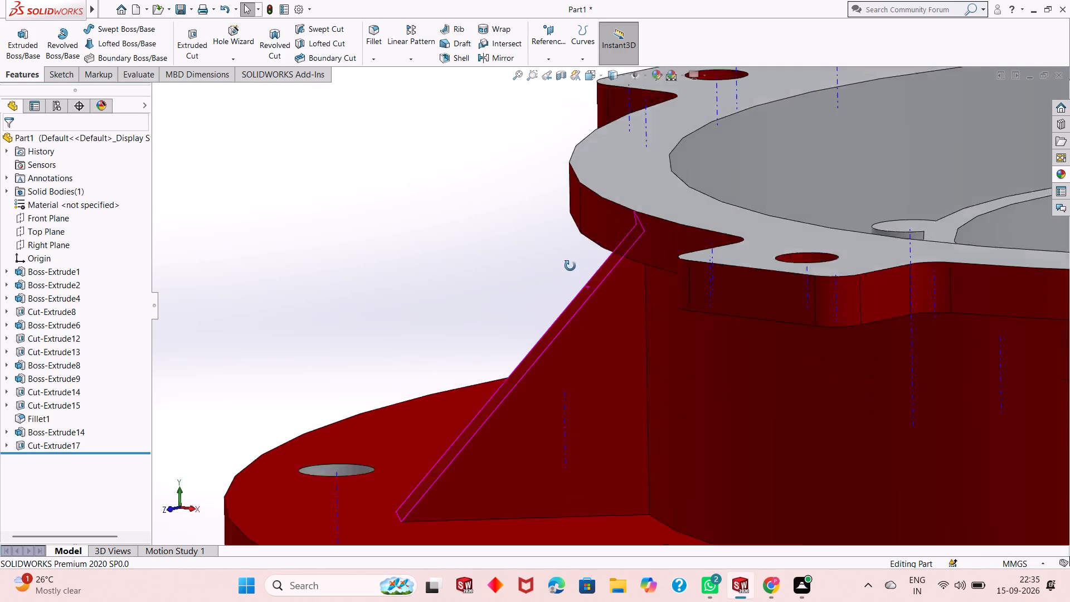
{"action": "middle_click_drag", "start_coordinate": [570, 266], "coordinate": [578, 259]}
{"action": "scroll", "coordinate": [578, 259], "scroll_direction": "up", "scroll_amount": 4}
{"action": "scroll", "coordinate": [581, 251], "scroll_direction": "down", "scroll_amount": 2}
{"action": "middle_click_drag", "start_coordinate": [612, 292], "coordinate": [634, 239]}
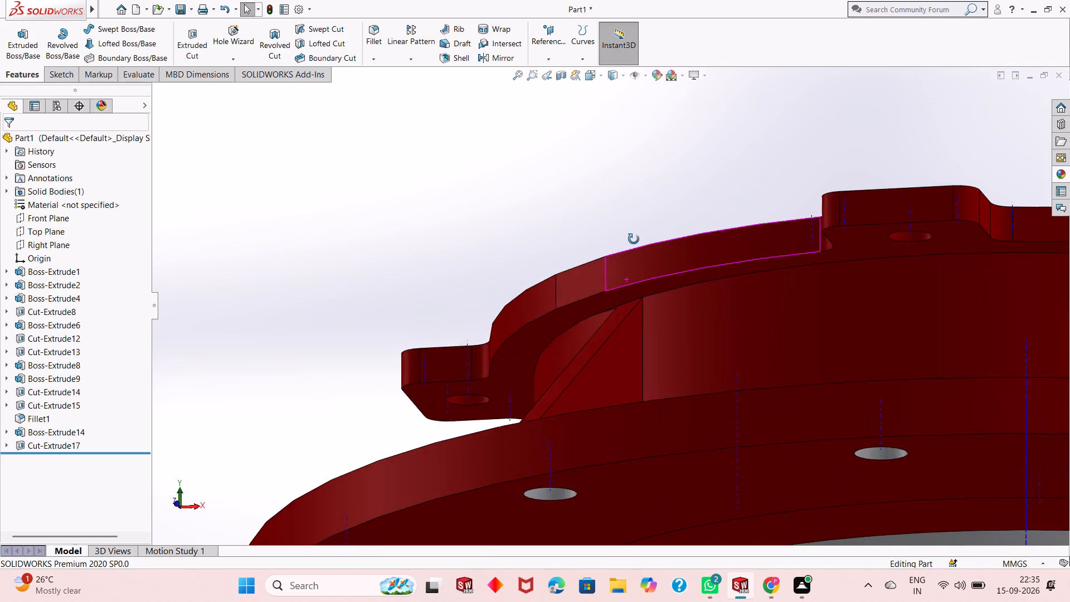
{"action": "middle_click_drag", "start_coordinate": [634, 239], "coordinate": [642, 285]}
{"action": "middle_click_drag", "start_coordinate": [484, 287], "coordinate": [562, 277]}
{"action": "scroll", "coordinate": [538, 283], "scroll_direction": "up", "scroll_amount": 4}
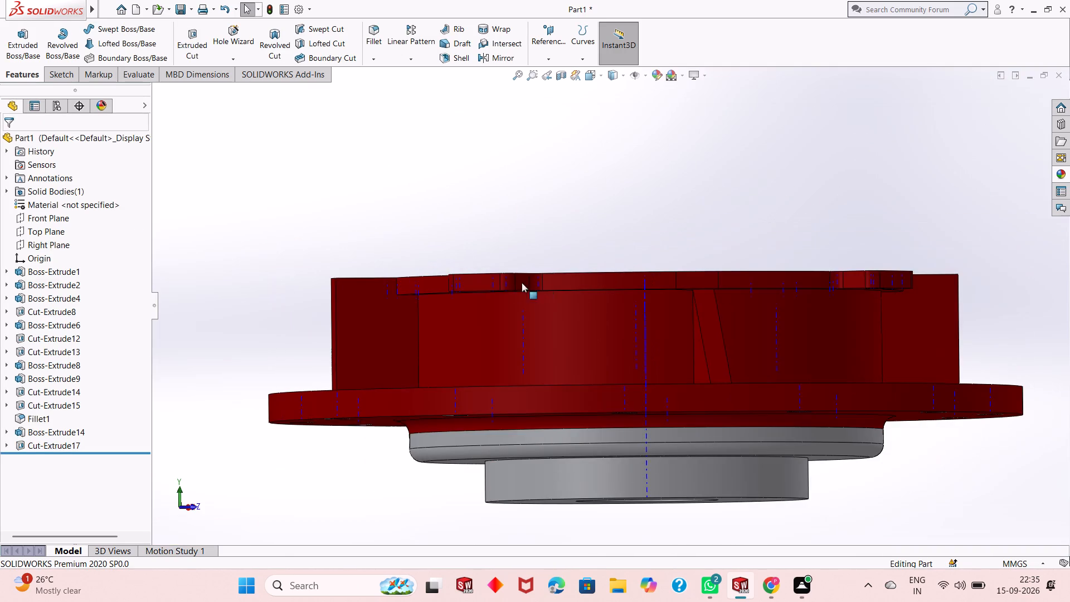
{"action": "scroll", "coordinate": [416, 292], "scroll_direction": "down", "scroll_amount": 4}
{"action": "left_click", "coordinate": [385, 302]}
{"action": "left_click", "coordinate": [434, 270]}
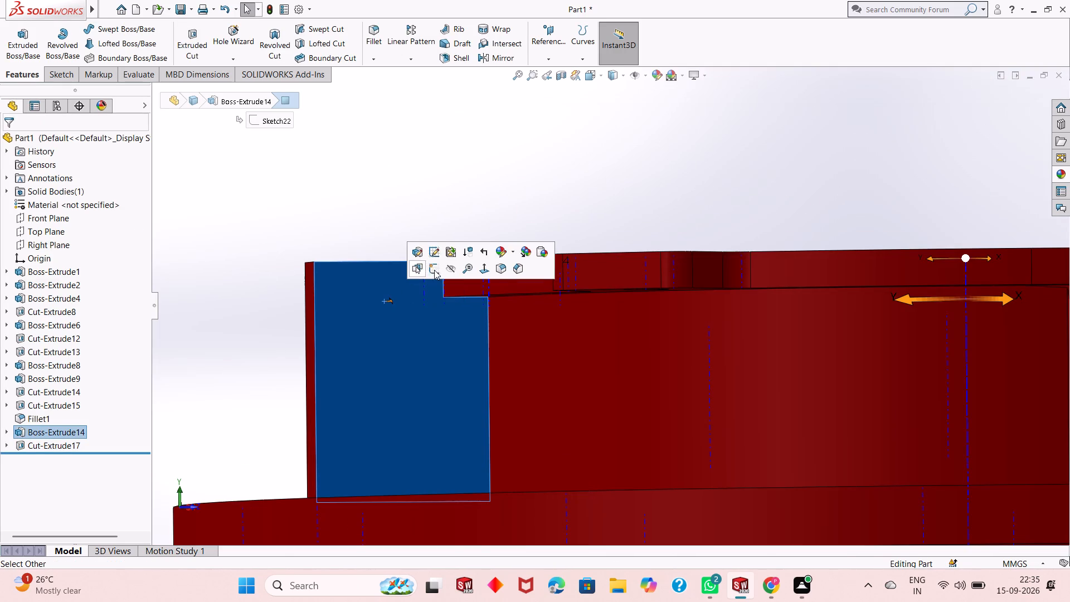
{"action": "key", "text": "Escape"}
{"action": "left_click_drag", "start_coordinate": [347, 139], "coordinate": [387, 221]}
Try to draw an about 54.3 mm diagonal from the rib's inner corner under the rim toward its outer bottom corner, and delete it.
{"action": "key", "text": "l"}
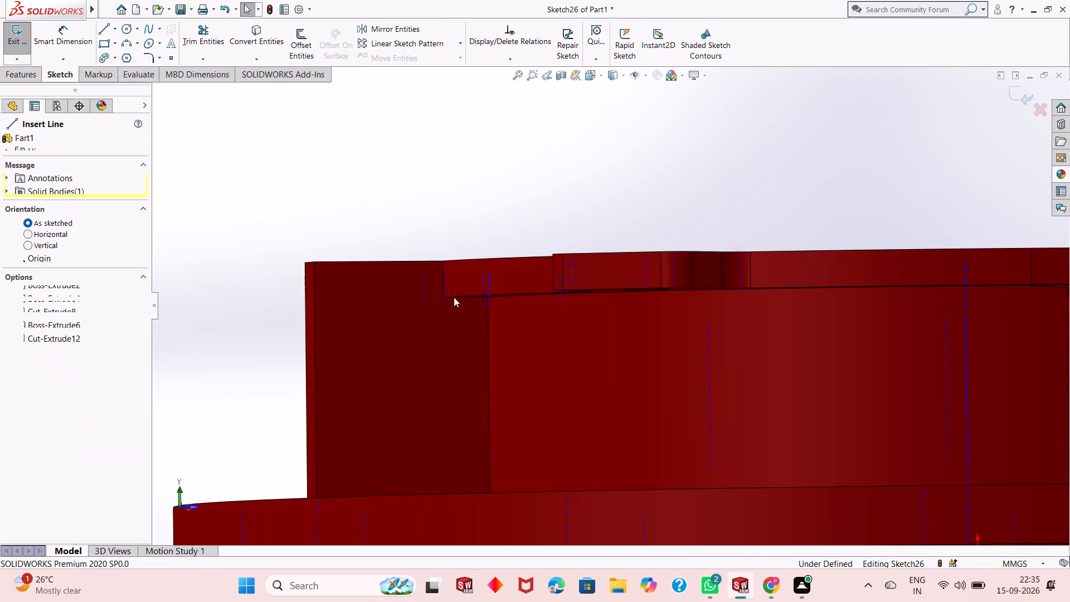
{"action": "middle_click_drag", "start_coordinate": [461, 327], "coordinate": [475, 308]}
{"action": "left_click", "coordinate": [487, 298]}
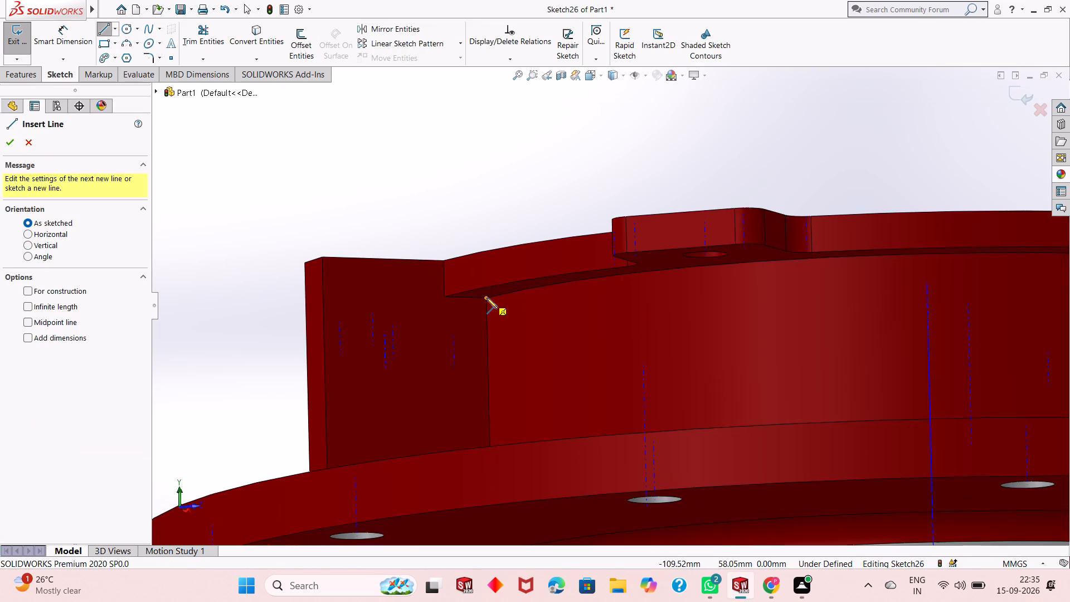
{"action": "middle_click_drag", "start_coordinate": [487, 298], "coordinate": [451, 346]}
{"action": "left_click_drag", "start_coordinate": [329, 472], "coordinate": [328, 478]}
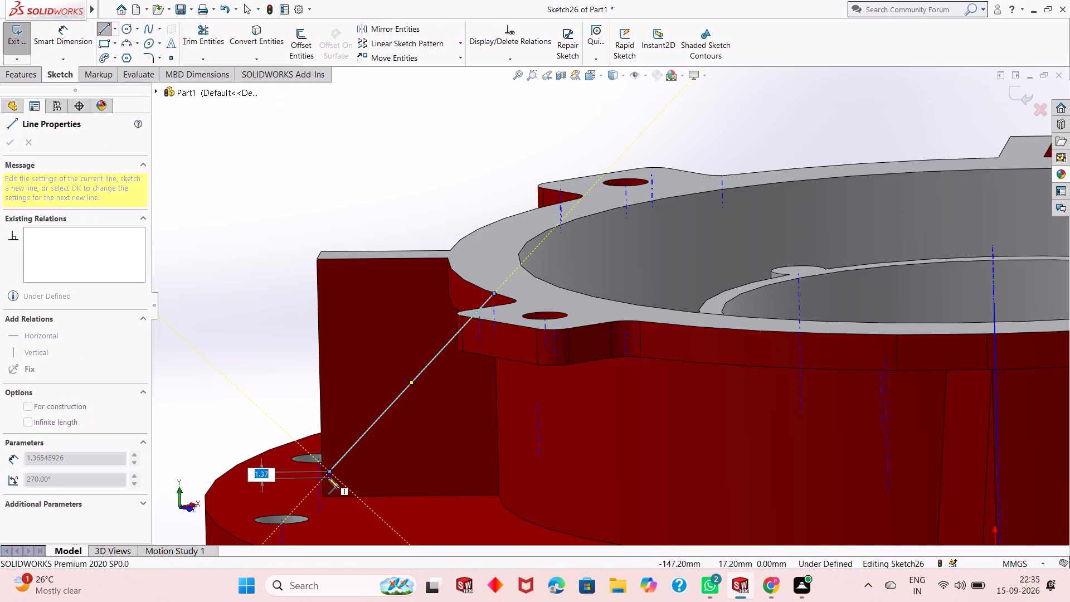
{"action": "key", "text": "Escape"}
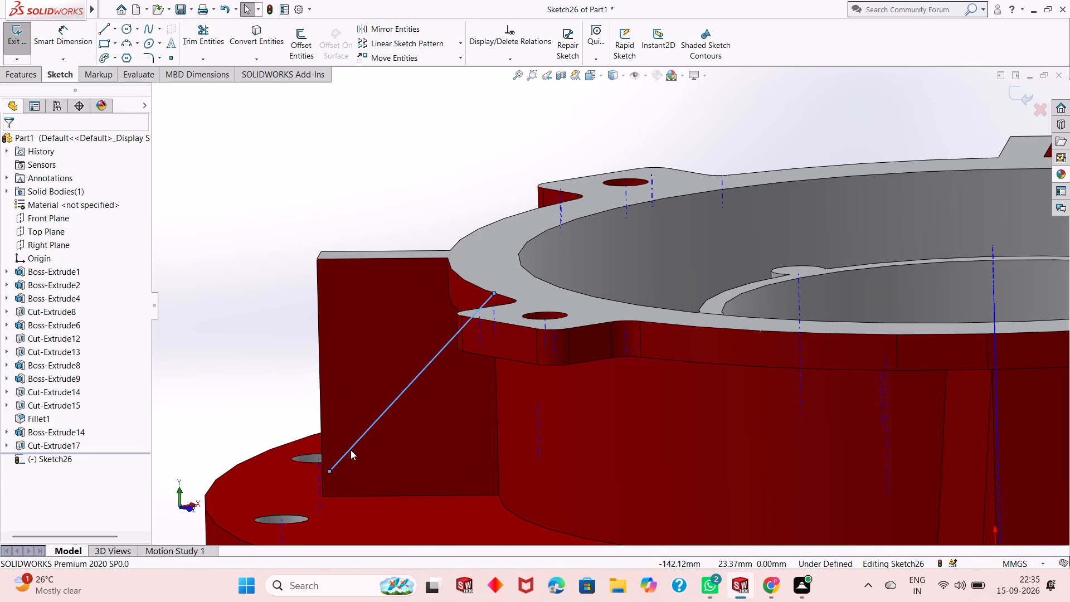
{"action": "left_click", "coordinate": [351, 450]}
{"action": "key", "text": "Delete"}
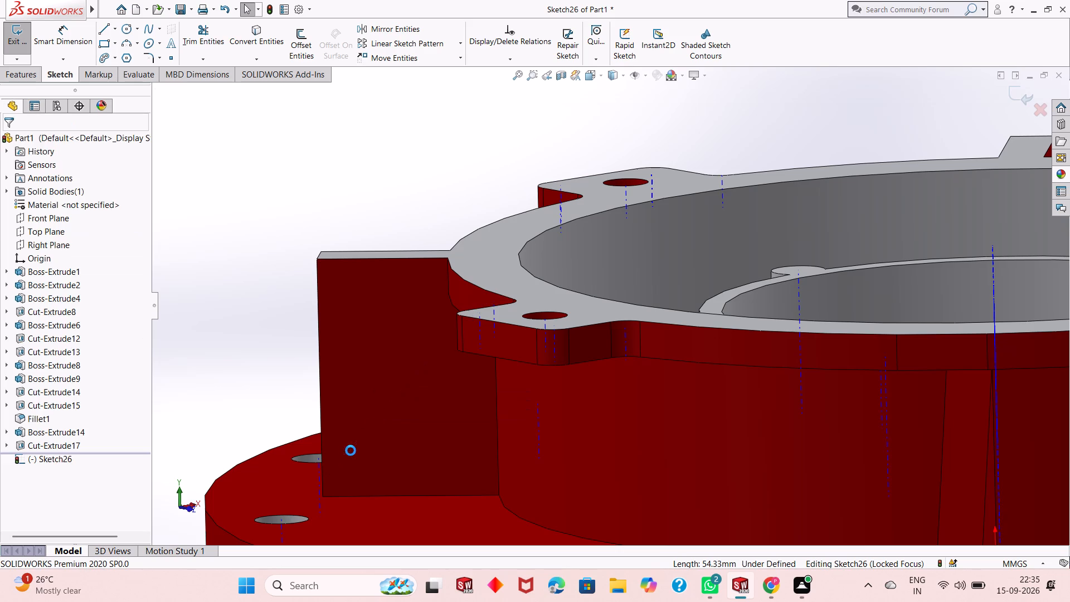
Draw a diagonal of about 59.5 mm from the rib's inner corner under the rim to its outer bottom corner.
{"action": "middle_click_drag", "start_coordinate": [362, 420], "coordinate": [394, 385]}
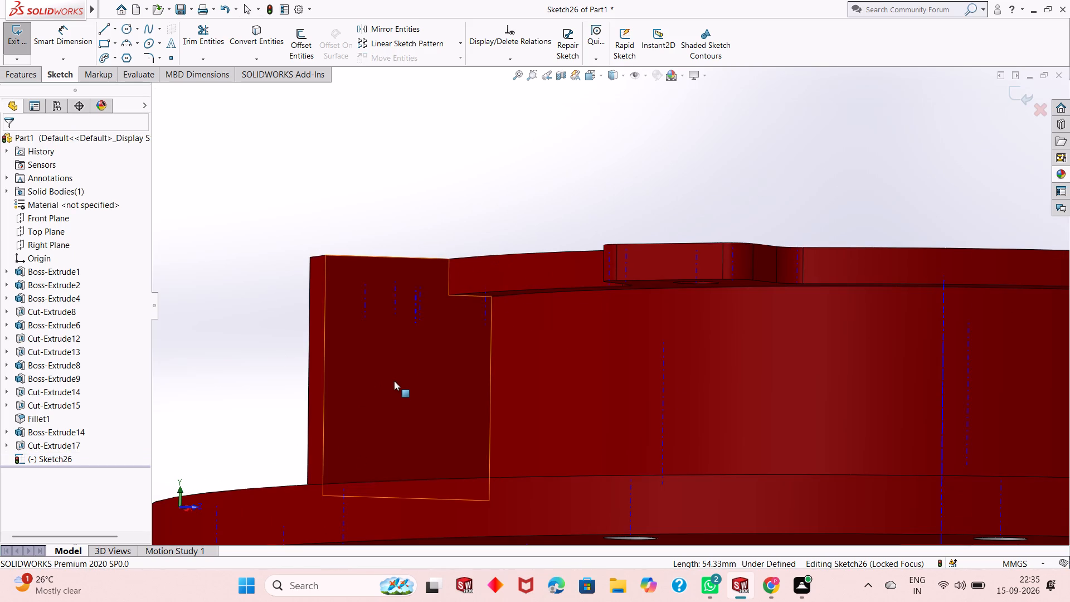
{"action": "key", "text": "l"}
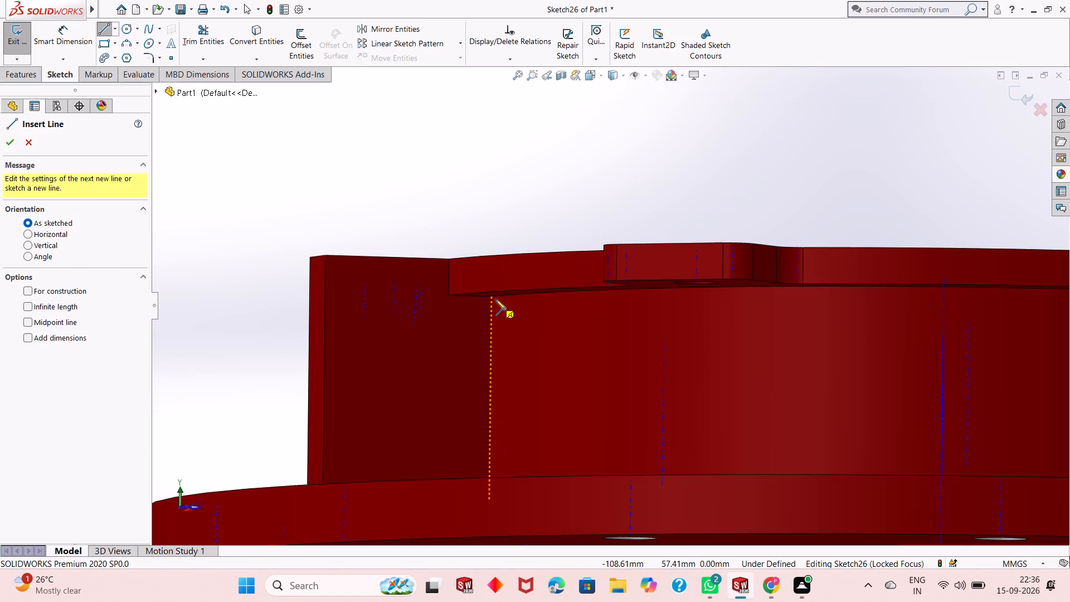
{"action": "left_click", "coordinate": [492, 295]}
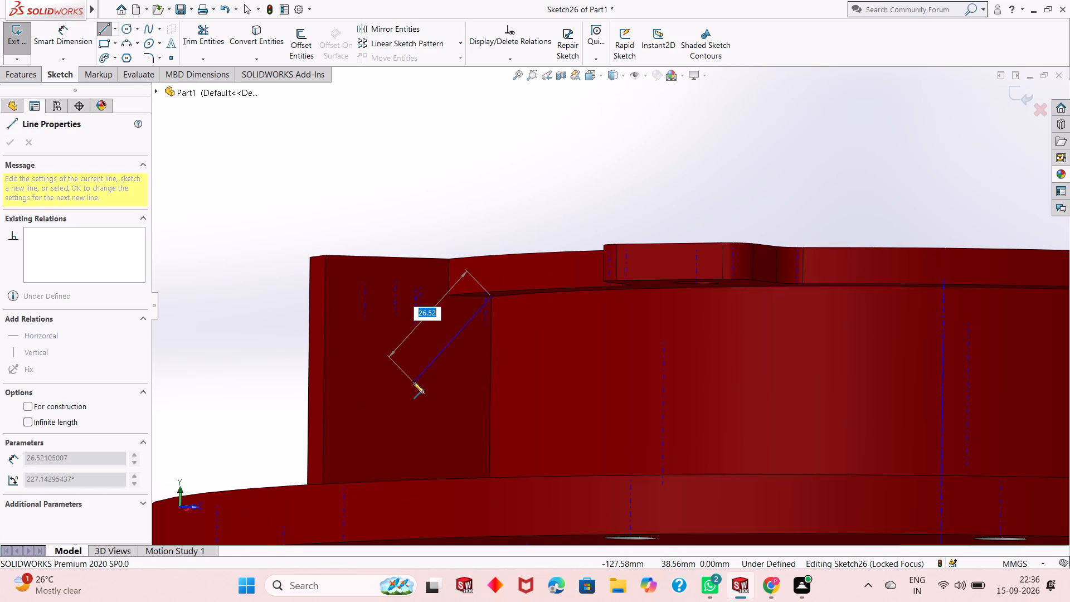
{"action": "middle_click_drag", "start_coordinate": [414, 382], "coordinate": [380, 422]}
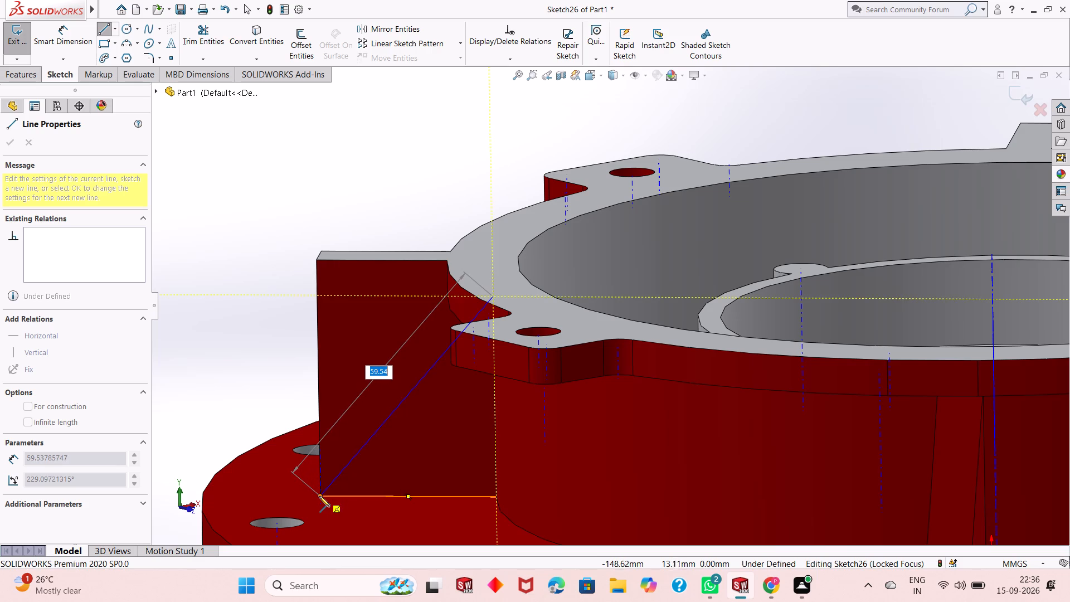
{"action": "left_click", "coordinate": [318, 496]}
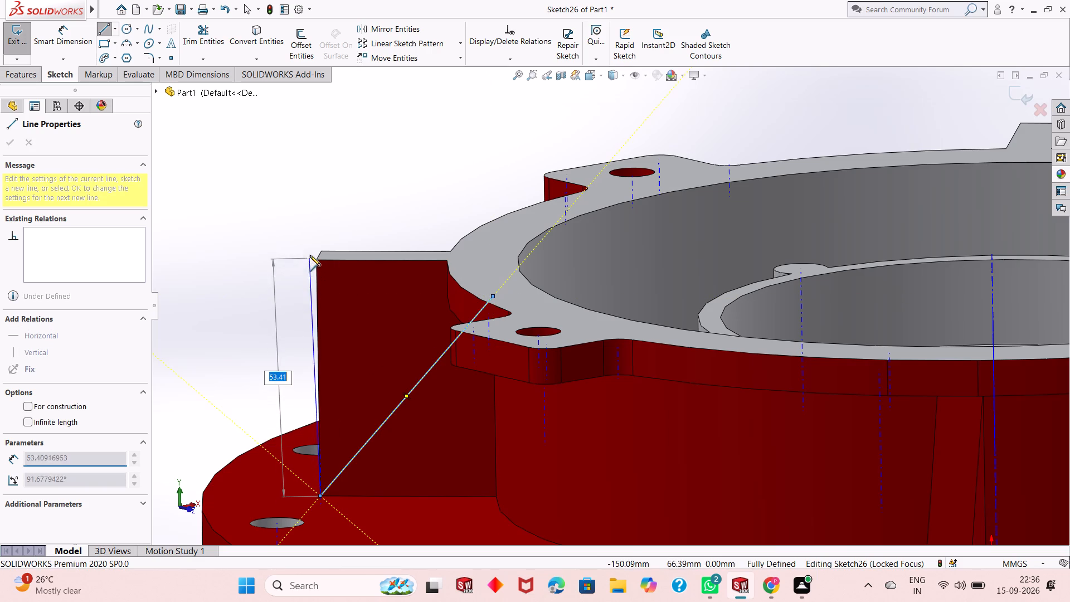
Close the profile above the diagonal up the outer edge, about 28.95 mm across the top, 8 mm down the rim step and inward.
{"action": "left_click", "coordinate": [318, 259]}
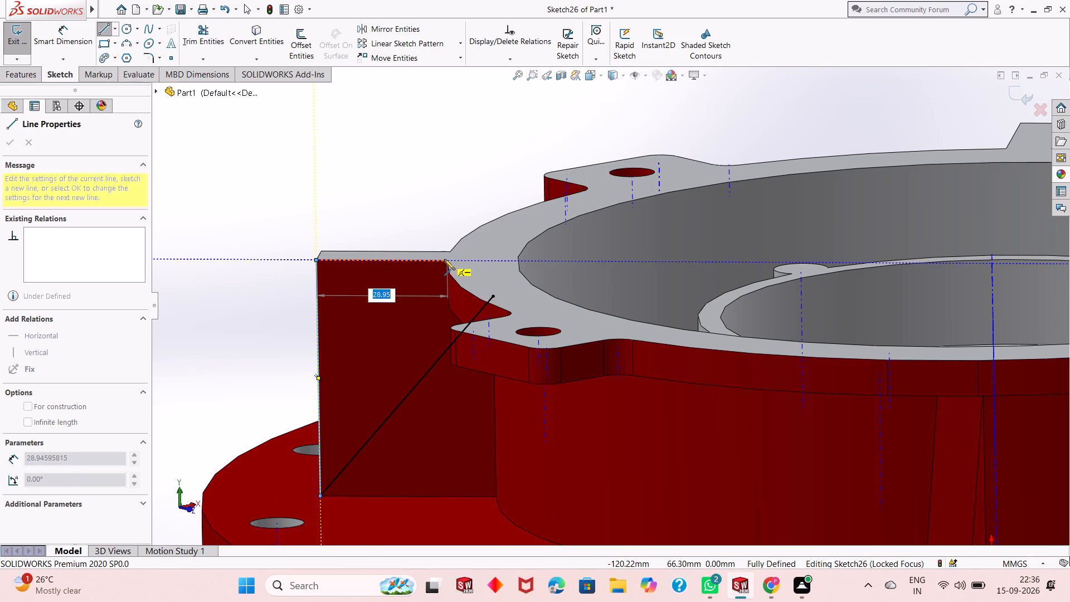
{"action": "left_click", "coordinate": [444, 259]}
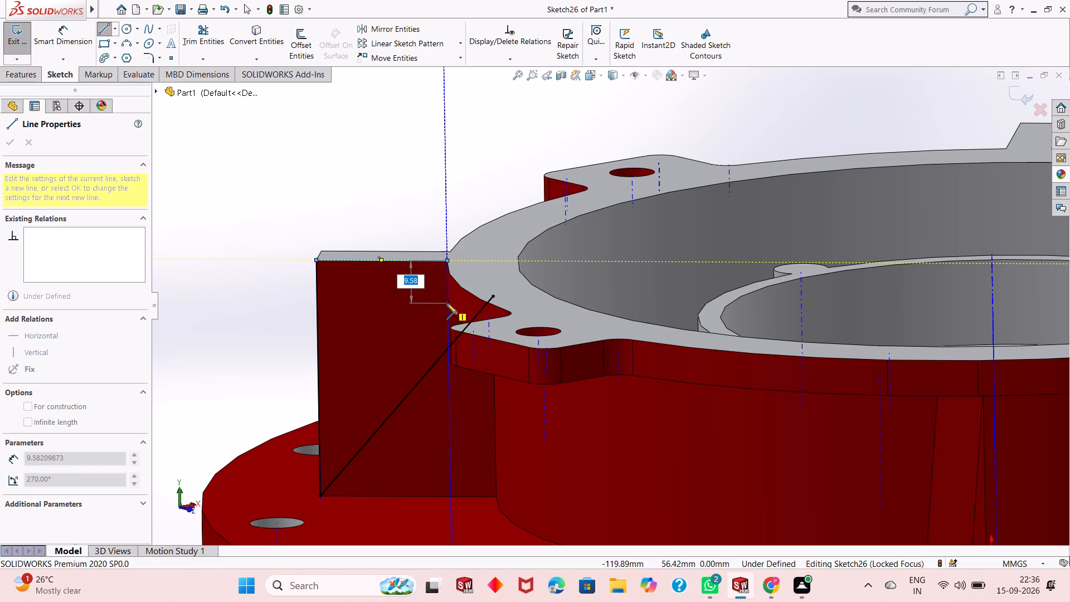
{"action": "middle_click_drag", "start_coordinate": [446, 304], "coordinate": [471, 291]}
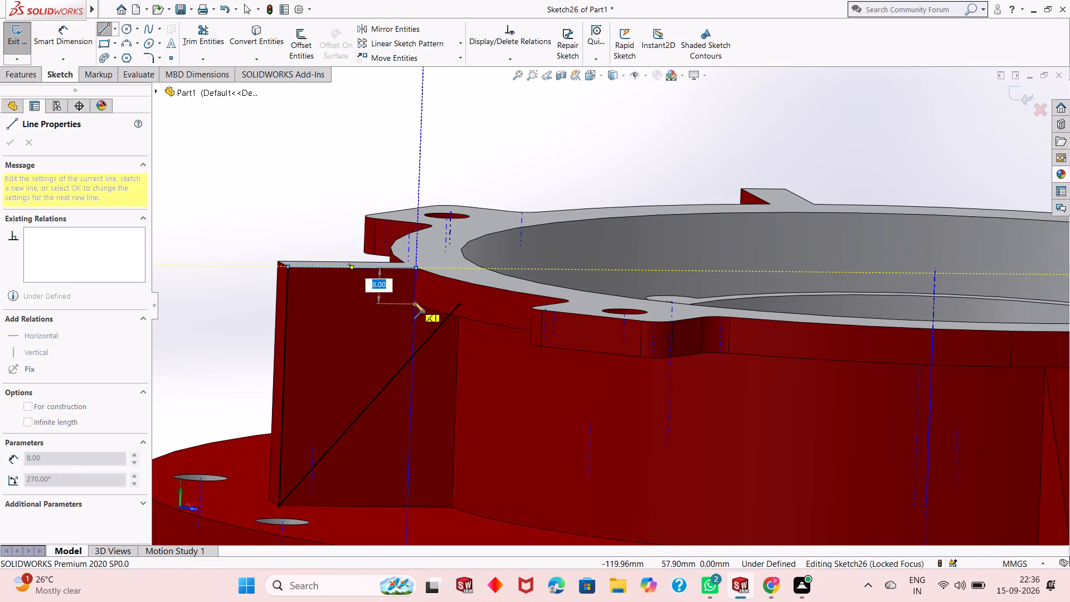
{"action": "left_click", "coordinate": [415, 305]}
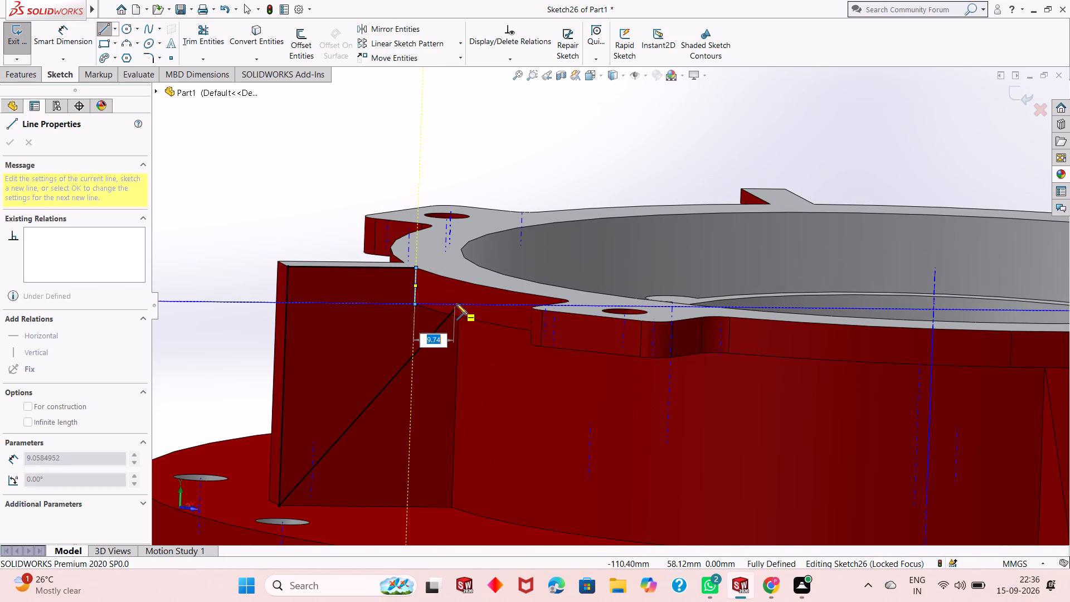
{"action": "left_click", "coordinate": [460, 304]}
{"action": "key", "text": "Escape"}
{"action": "key", "text": "Escape"}
{"action": "key", "text": "Escape"}
{"action": "key", "text": "Escape"}
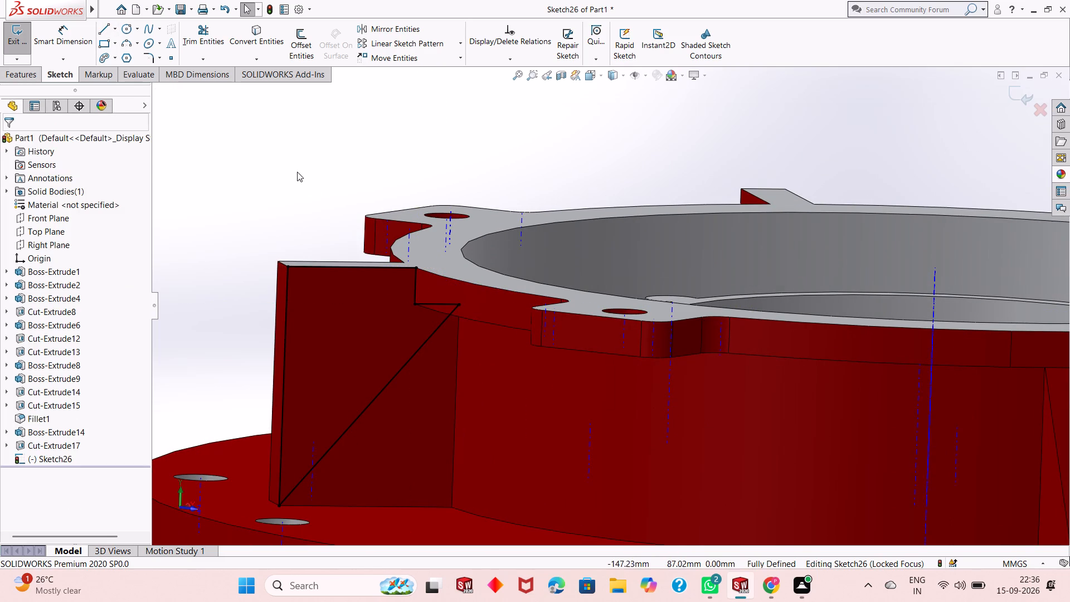
Extrude-cut this second rib's closed profile 58 mm blind, leaving a triangular rib.
{"action": "left_click", "coordinate": [16, 74]}
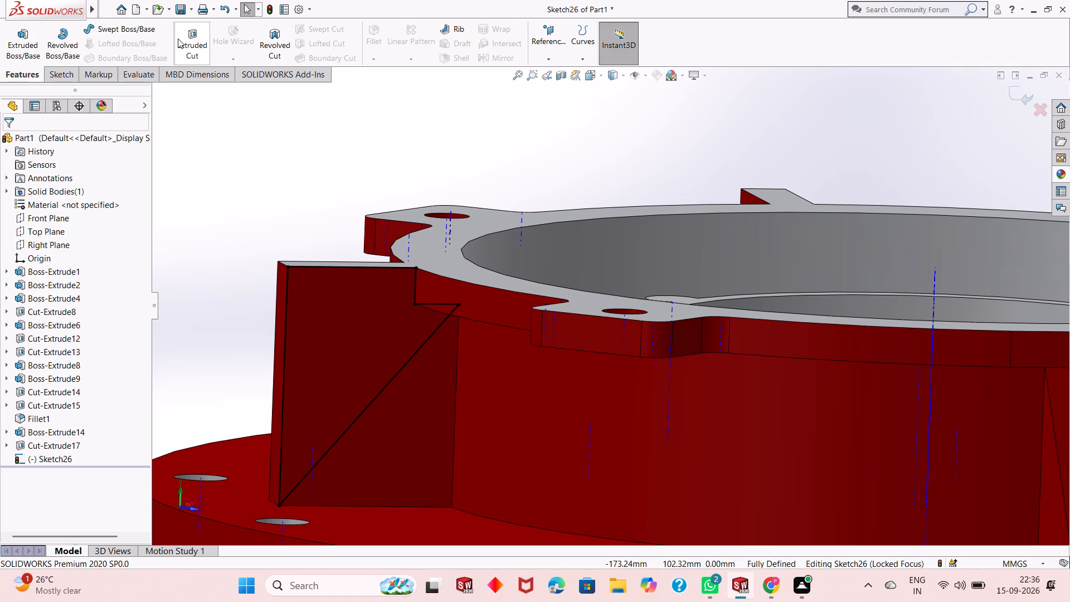
{"action": "left_click", "coordinate": [184, 39]}
{"action": "middle_click_drag", "start_coordinate": [346, 288], "coordinate": [373, 242]}
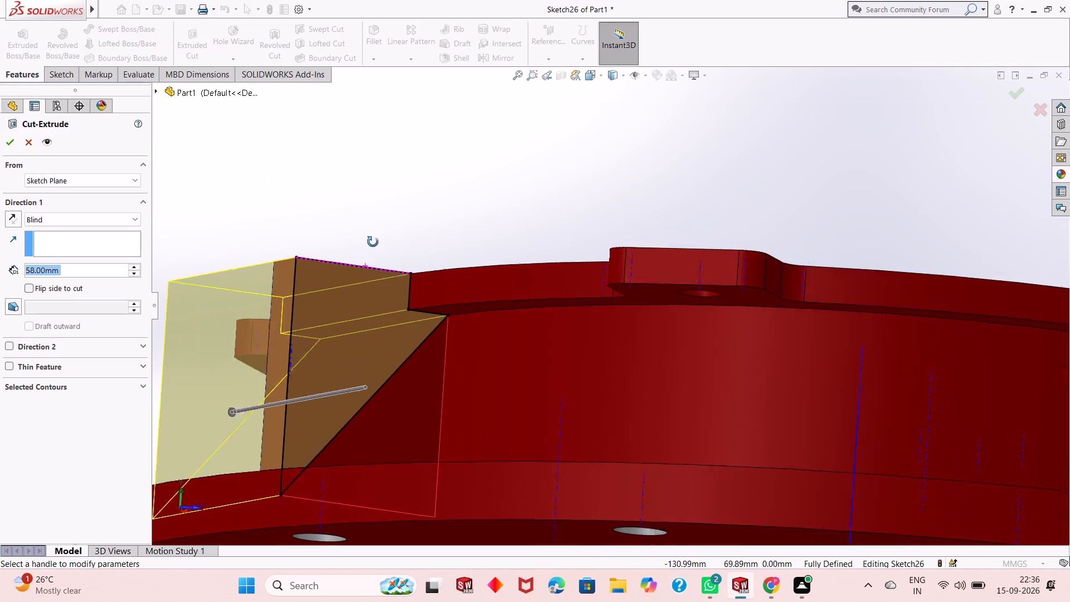
{"action": "middle_click_drag", "start_coordinate": [373, 242], "coordinate": [373, 241]}
{"action": "left_click", "coordinate": [11, 143]}
{"action": "scroll", "coordinate": [375, 331], "scroll_direction": "up", "scroll_amount": 2}
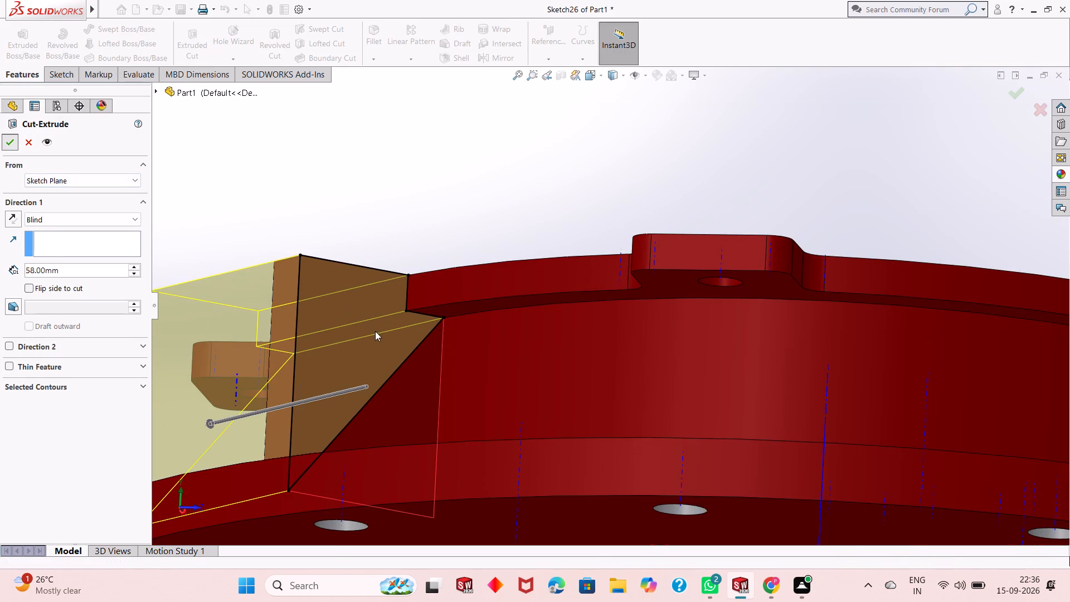
{"action": "scroll", "coordinate": [375, 331], "scroll_direction": "up", "scroll_amount": 1}
{"action": "key", "text": "Escape"}
{"action": "key", "text": "Escape"}
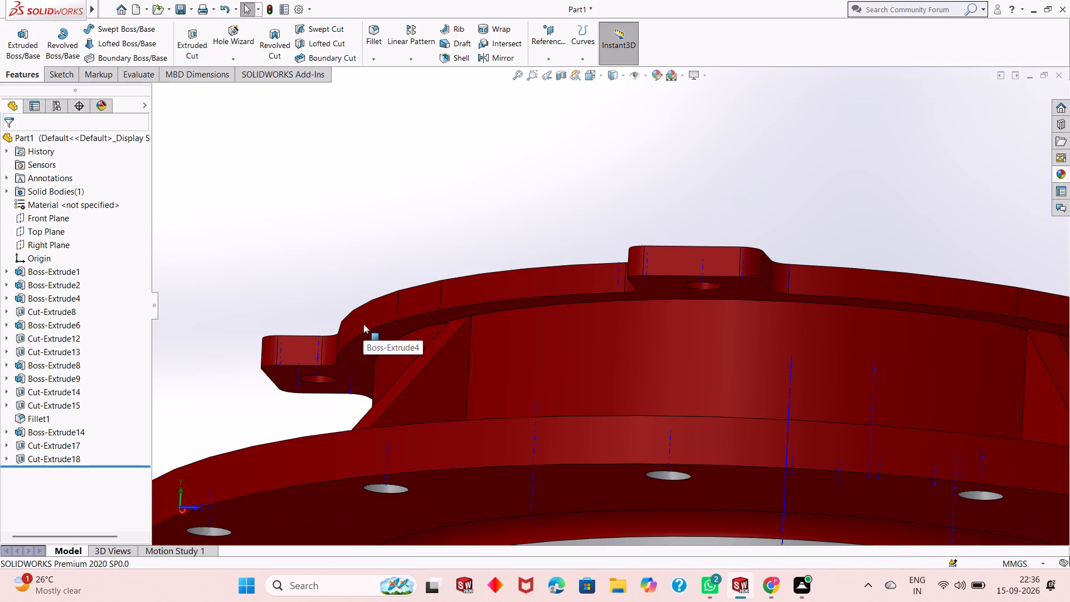
Start a new sketch on the side face of the next rib that is still full height.
{"action": "middle_click_drag", "start_coordinate": [363, 324], "coordinate": [380, 377]}
{"action": "scroll", "coordinate": [380, 377], "scroll_direction": "up", "scroll_amount": 3}
{"action": "middle_click_drag", "start_coordinate": [378, 375], "coordinate": [415, 372]}
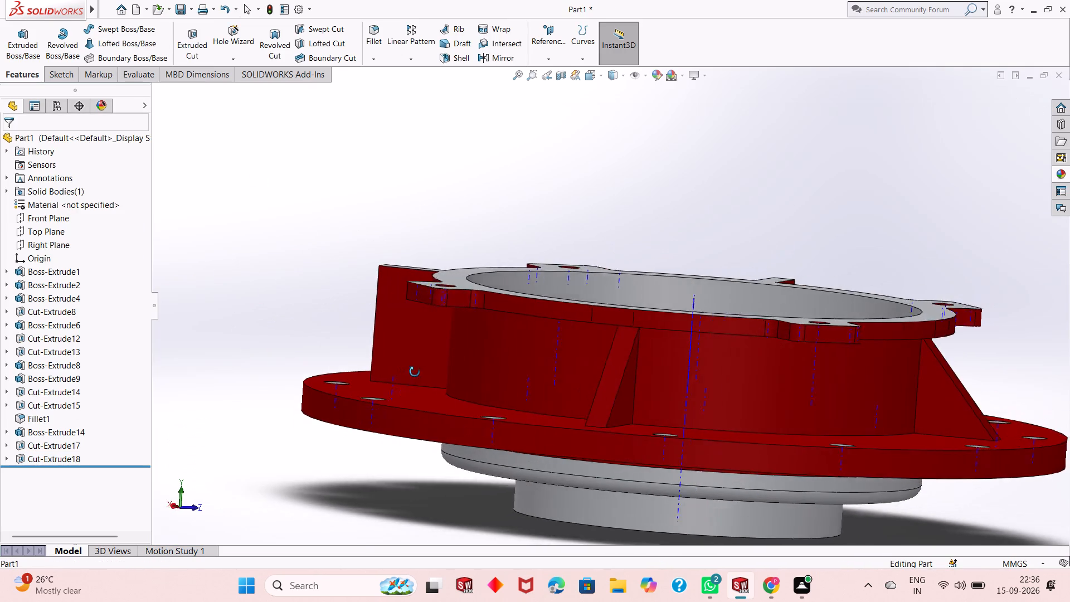
{"action": "middle_click_drag", "start_coordinate": [415, 372], "coordinate": [435, 373]}
{"action": "scroll", "coordinate": [435, 310], "scroll_direction": "down", "scroll_amount": 3}
{"action": "scroll", "coordinate": [427, 312], "scroll_direction": "up", "scroll_amount": 1}
{"action": "middle_click_drag", "start_coordinate": [427, 312], "coordinate": [382, 274]}
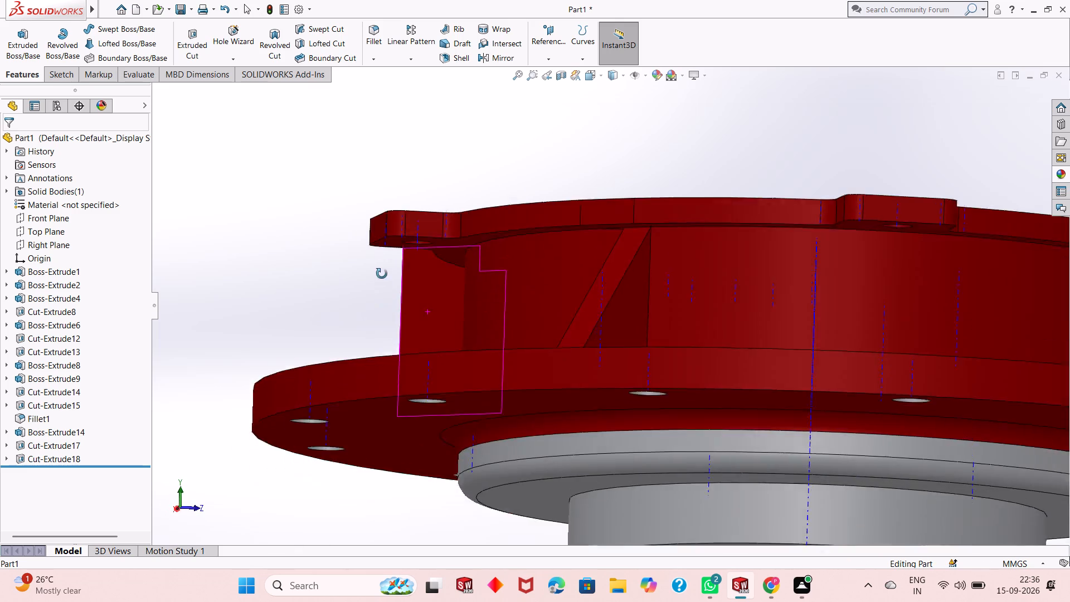
{"action": "middle_click_drag", "start_coordinate": [382, 274], "coordinate": [440, 307]}
{"action": "key", "text": "Escape"}
{"action": "key", "text": "Escape"}
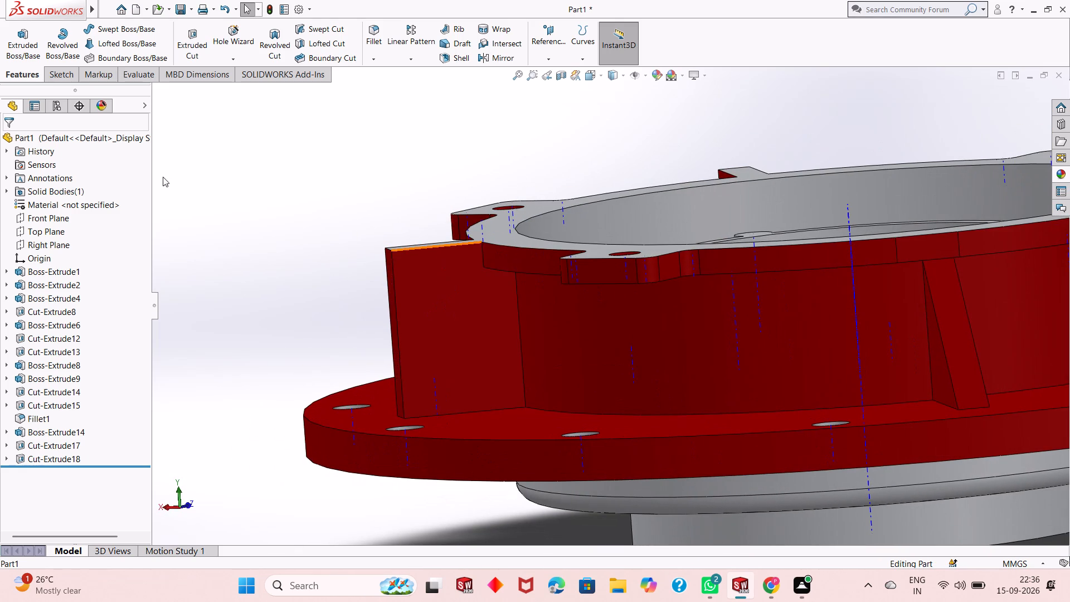
{"action": "left_click", "coordinate": [63, 78]}
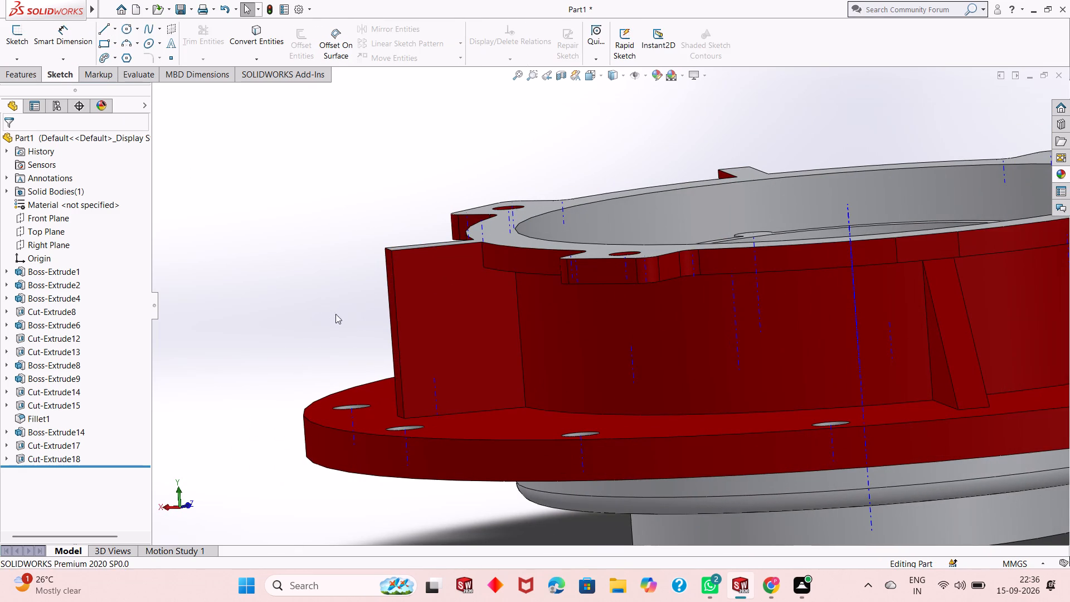
{"action": "left_click", "coordinate": [414, 299]}
{"action": "left_click", "coordinate": [97, 27]}
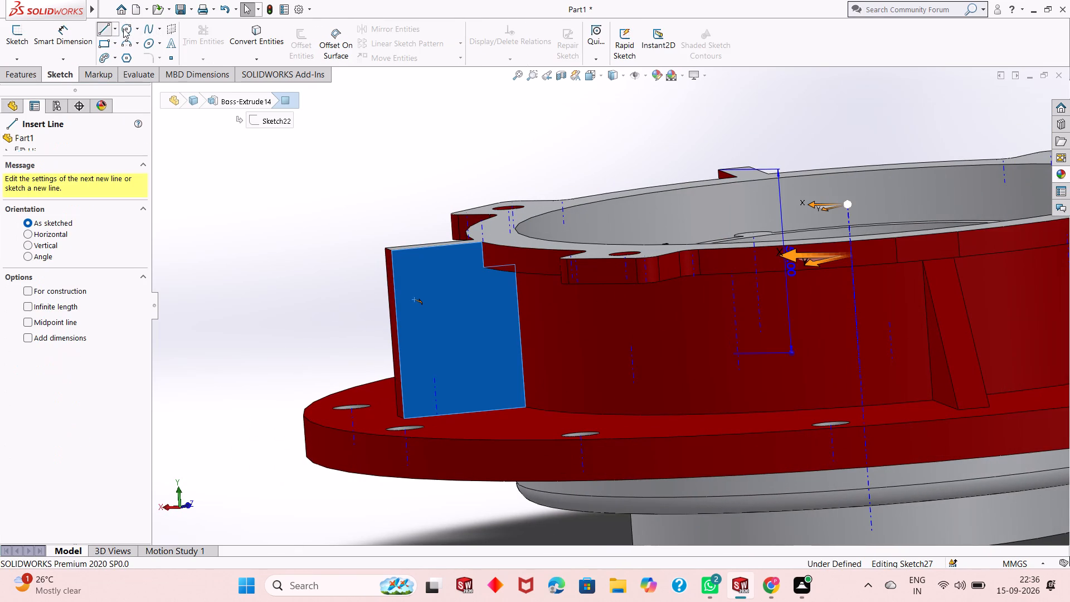
{"action": "middle_click_drag", "start_coordinate": [520, 281], "coordinate": [528, 264]}
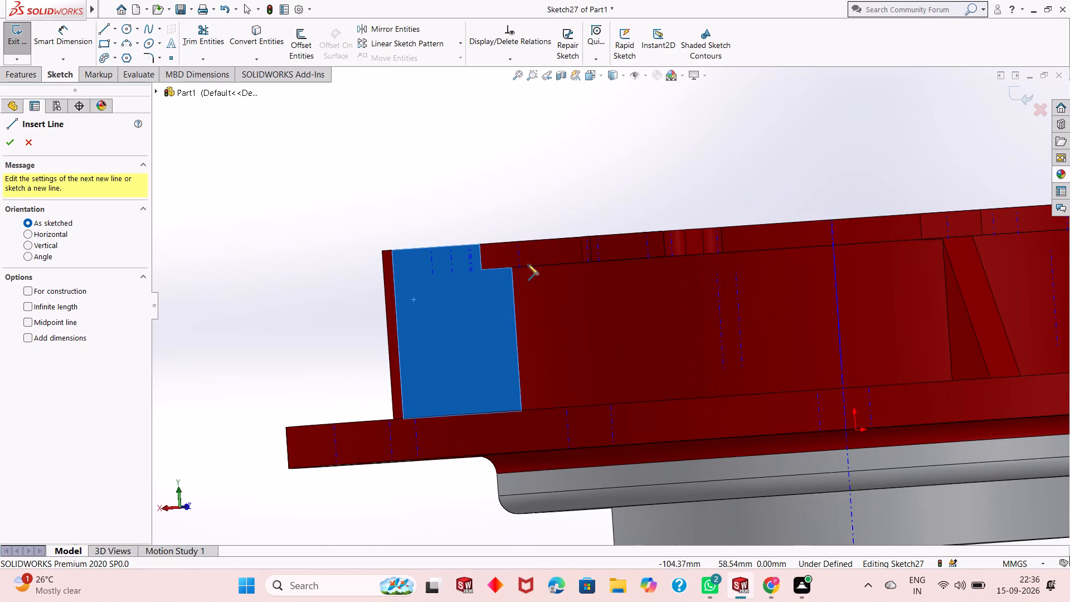
{"action": "key", "text": "Escape"}
{"action": "key", "text": "Escape"}
Sketch a closed profile above the rib's corner-to-corner diagonal: up the outer edge, across the top, 8 mm down the rim and about 10.04 mm inward.
{"action": "key", "text": "l"}
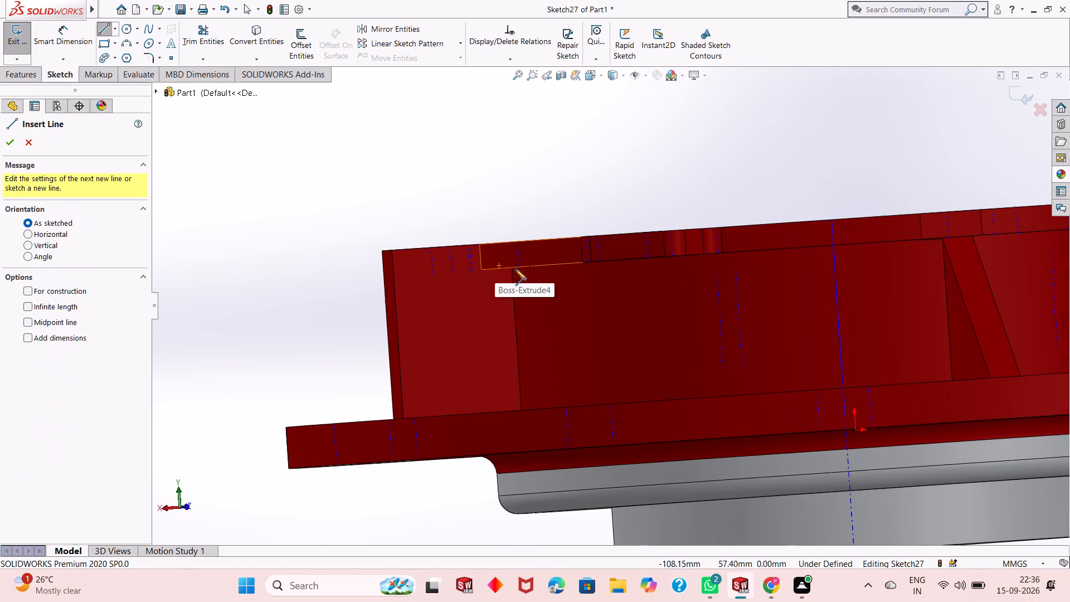
{"action": "left_click", "coordinate": [511, 269]}
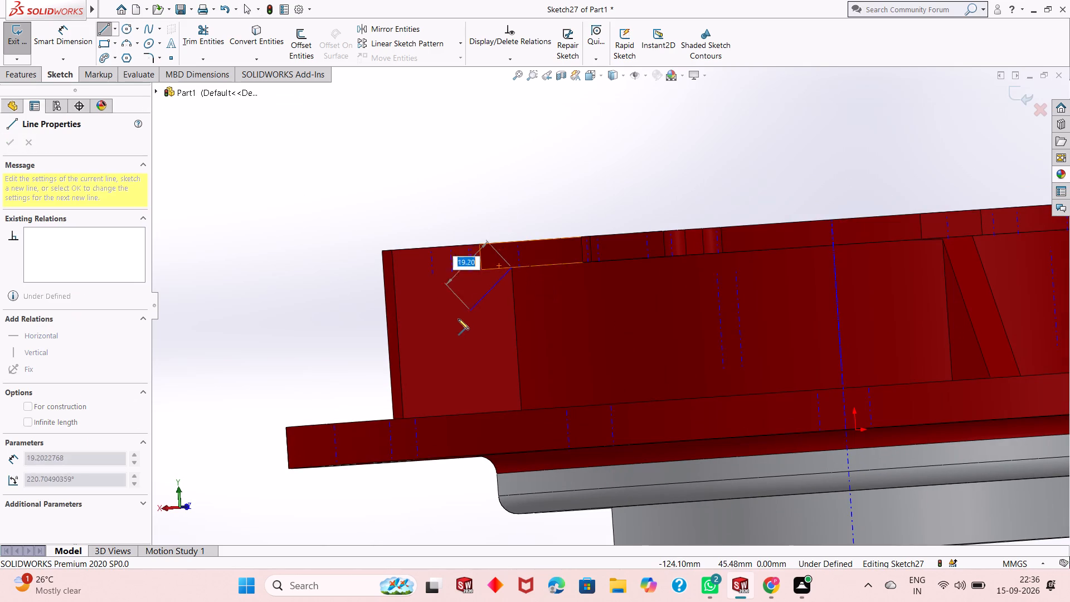
{"action": "middle_click_drag", "start_coordinate": [456, 322], "coordinate": [422, 369]}
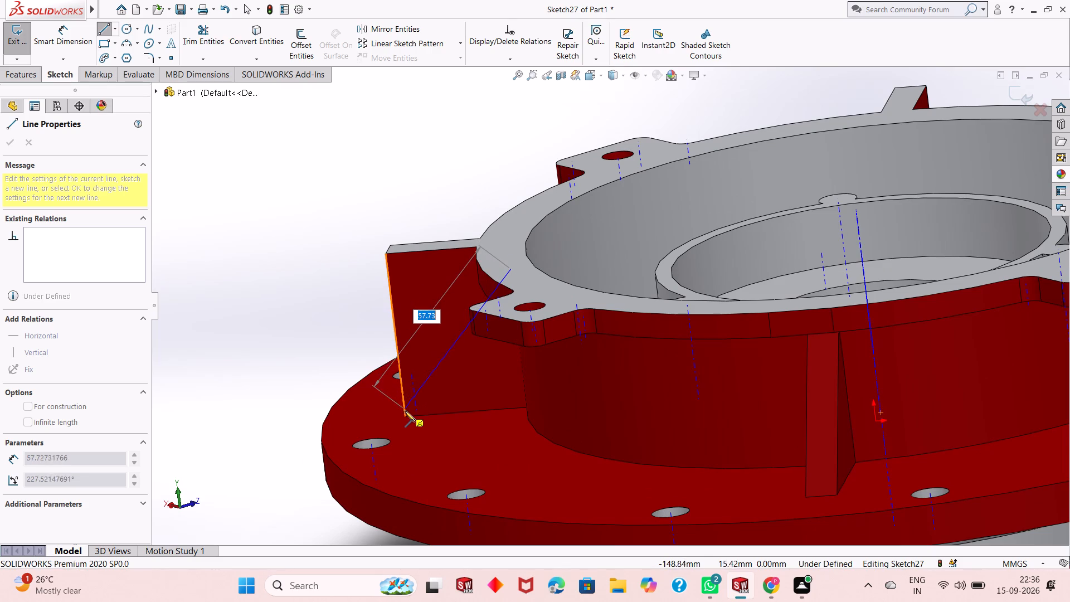
{"action": "left_click", "coordinate": [404, 417]}
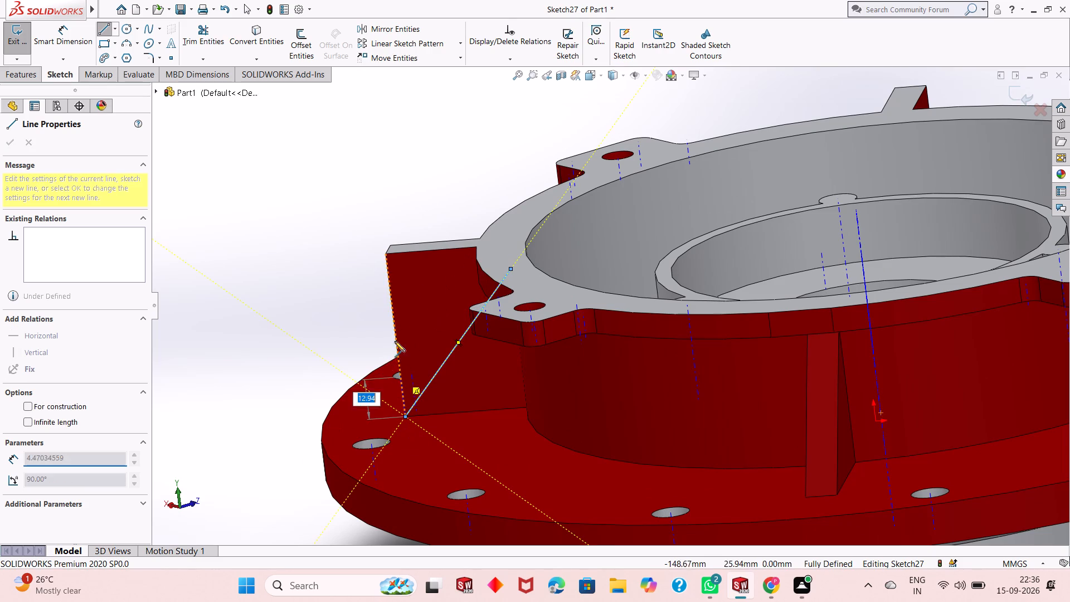
{"action": "left_click", "coordinate": [386, 254]}
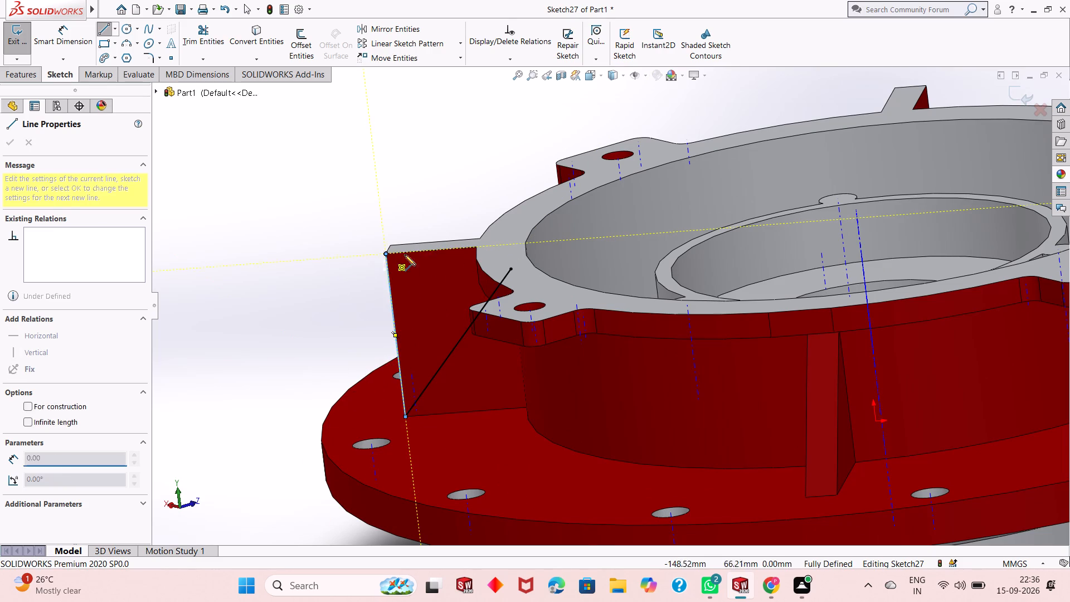
{"action": "left_click", "coordinate": [476, 246]}
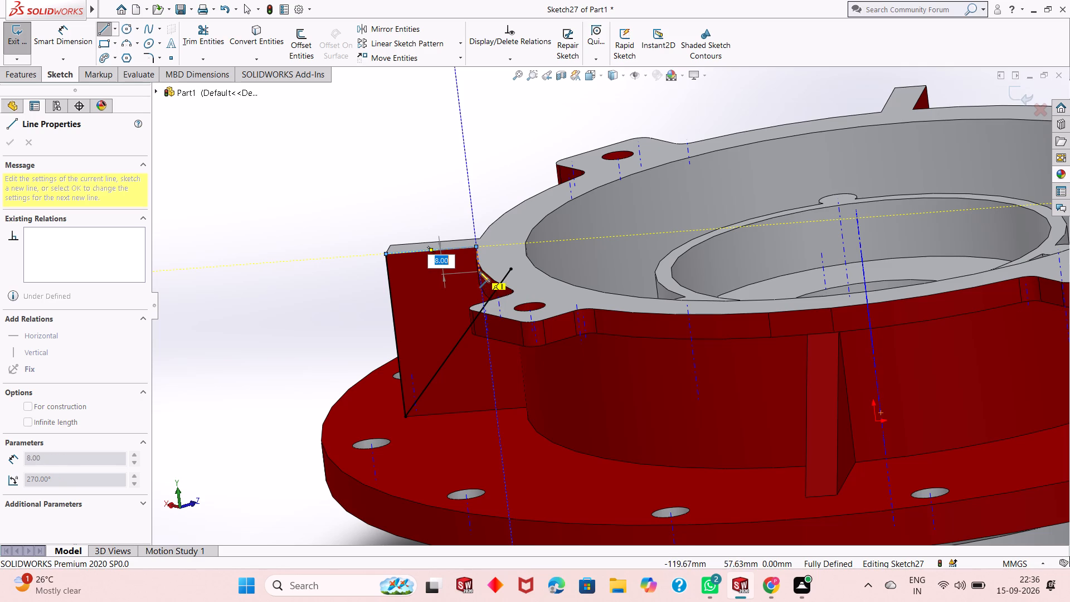
{"action": "middle_click_drag", "start_coordinate": [479, 285], "coordinate": [510, 269]}
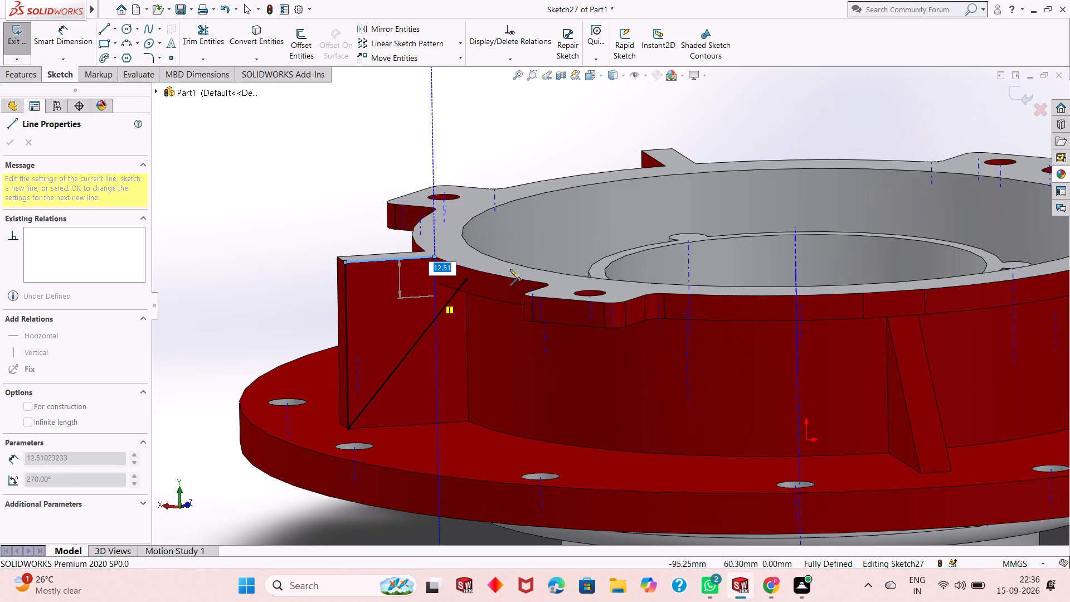
{"action": "left_click", "coordinate": [434, 284]}
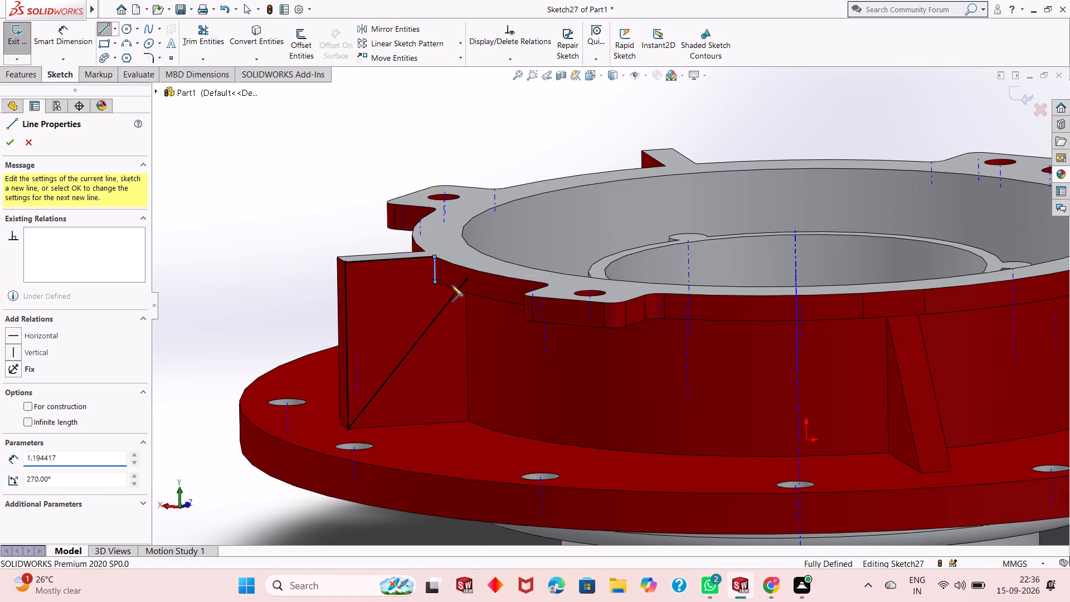
{"action": "left_click", "coordinate": [465, 279]}
{"action": "key", "text": "Escape"}
{"action": "key", "text": "Escape"}
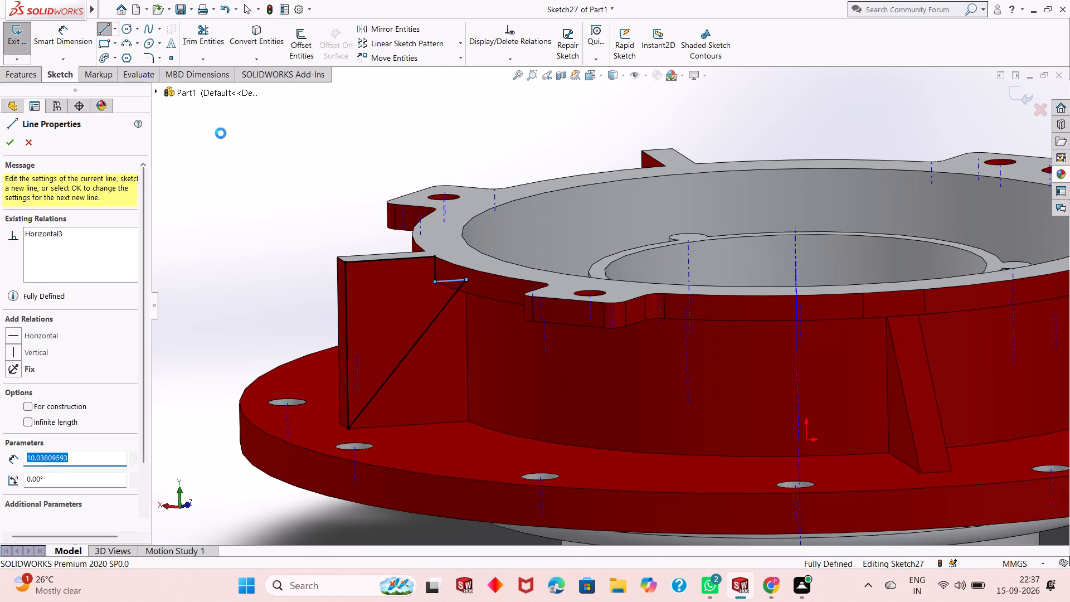
{"action": "key", "text": "Escape"}
{"action": "key", "text": "Escape"}
Extrude-cut this third rib's closed profile 58 mm blind, leaving a triangular rib.
{"action": "left_click", "coordinate": [34, 75]}
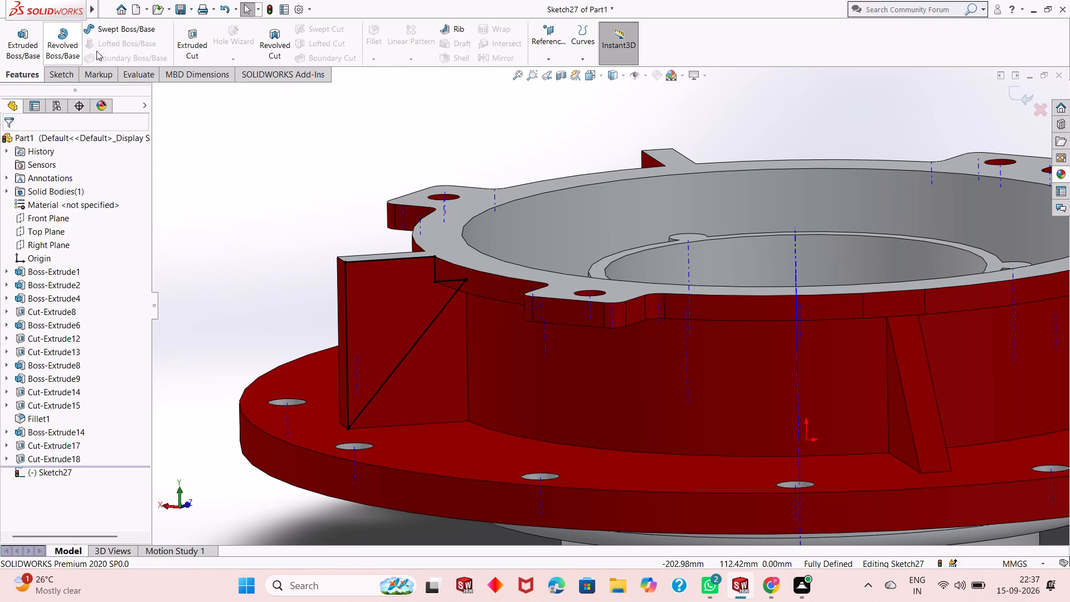
{"action": "left_click", "coordinate": [191, 38]}
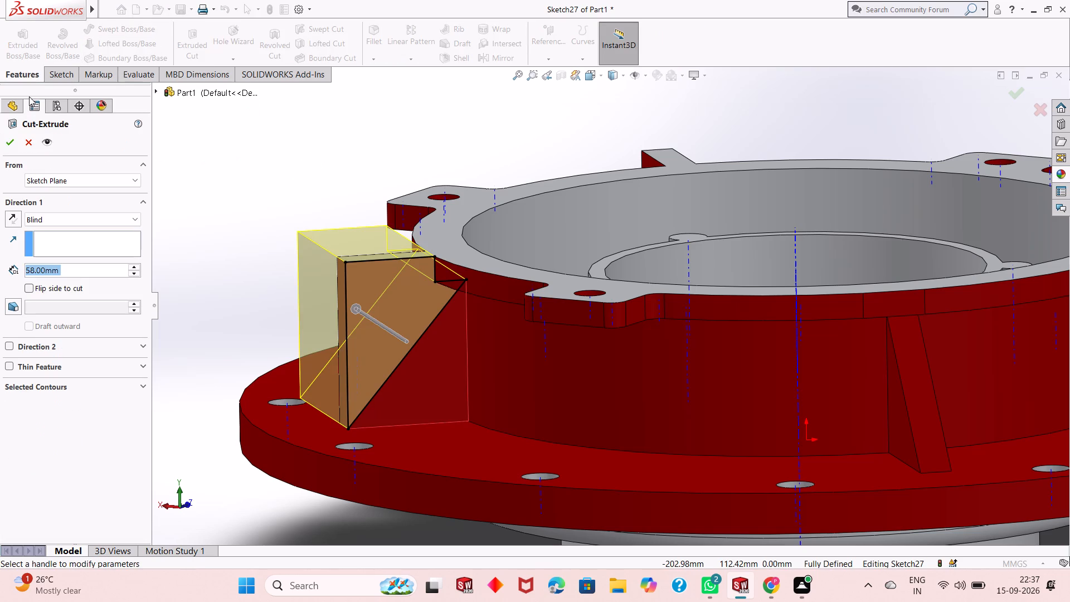
{"action": "left_click", "coordinate": [6, 140]}
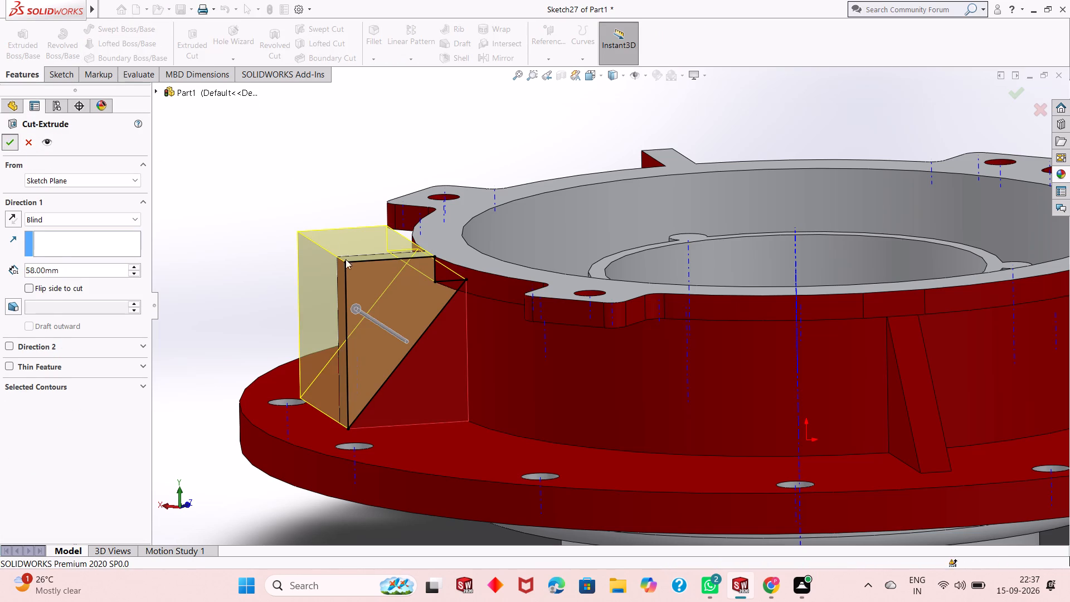
{"action": "left_click", "coordinate": [301, 216]}
Start a line sketch on the side face of the last rib that is still full height.
{"action": "middle_click_drag", "start_coordinate": [449, 307], "coordinate": [527, 304]}
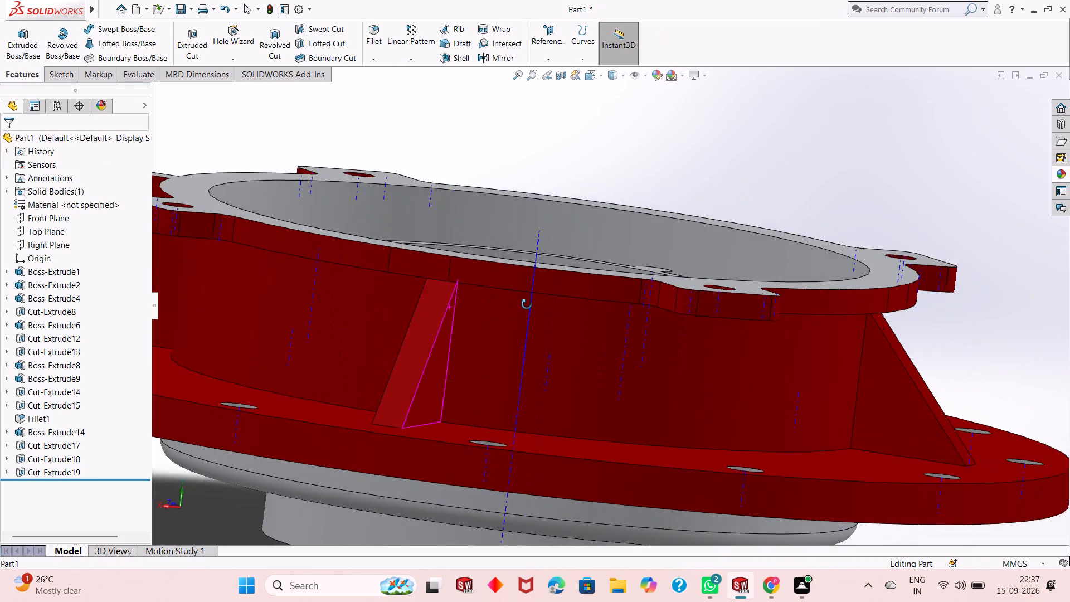
{"action": "middle_click_drag", "start_coordinate": [527, 304], "coordinate": [532, 305]}
{"action": "scroll", "coordinate": [532, 305], "scroll_direction": "up", "scroll_amount": 5}
{"action": "scroll", "coordinate": [393, 265], "scroll_direction": "down", "scroll_amount": 3}
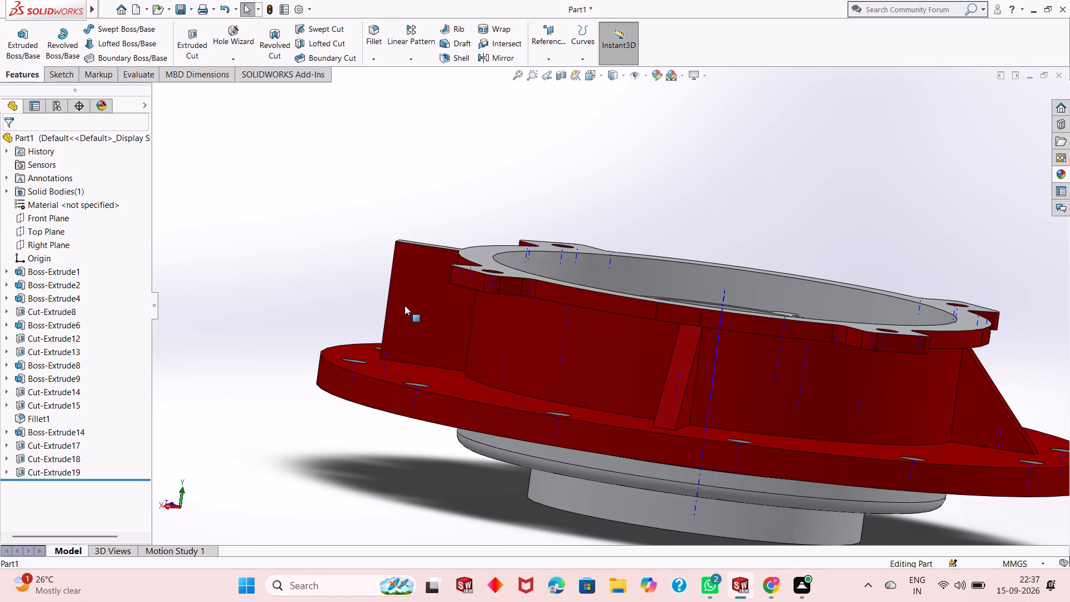
{"action": "middle_click_drag", "start_coordinate": [546, 317], "coordinate": [586, 296]}
{"action": "scroll", "coordinate": [391, 295], "scroll_direction": "down", "scroll_amount": 3}
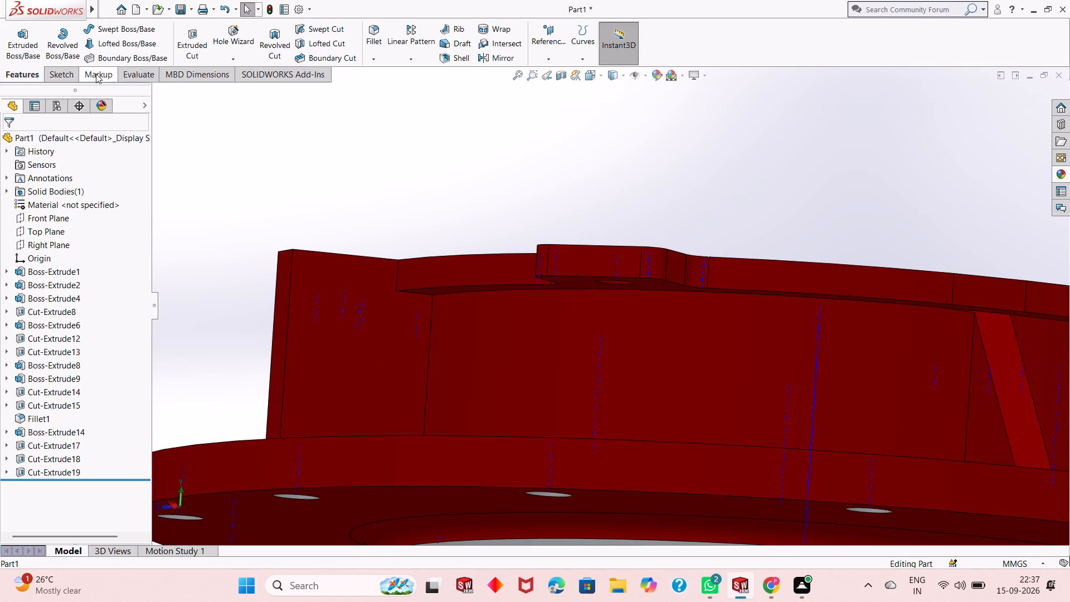
{"action": "left_click", "coordinate": [75, 72]}
{"action": "left_click", "coordinate": [101, 27]}
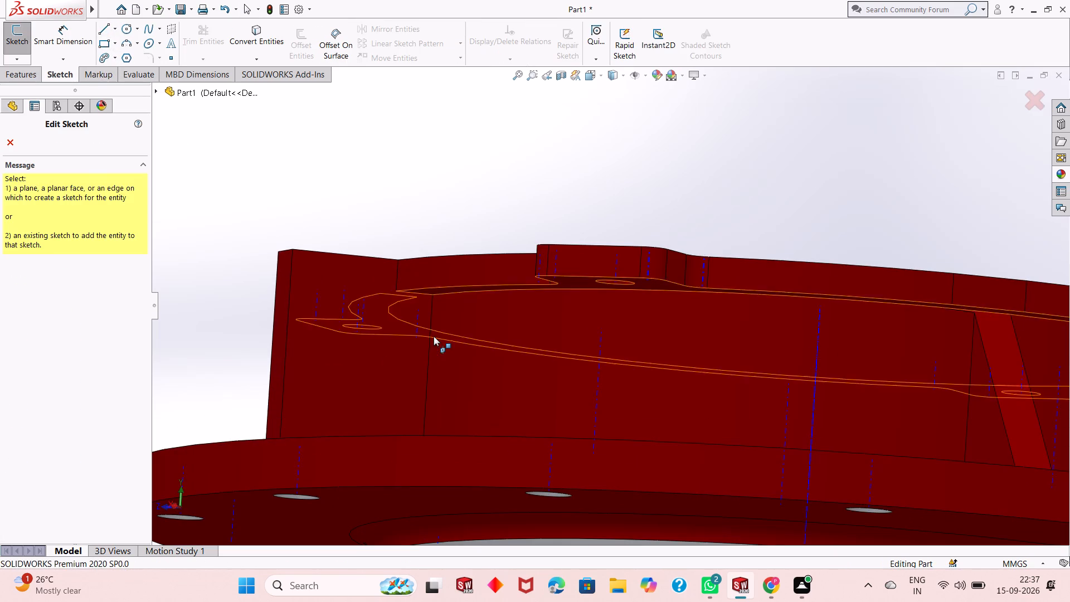
{"action": "left_click", "coordinate": [397, 343]}
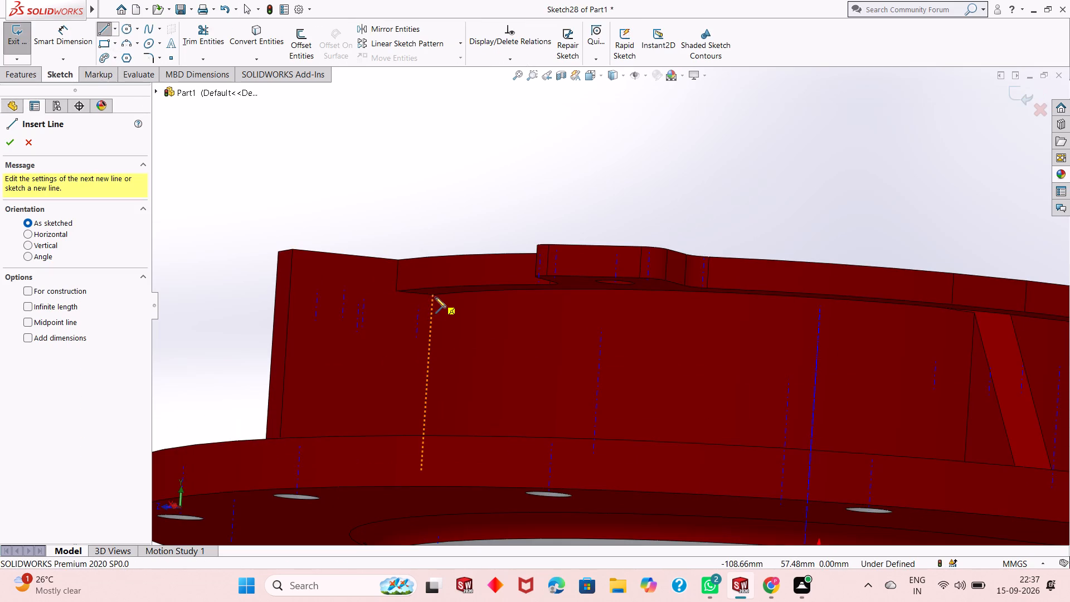
Draw the last rib's closed cut profile: corner-to-corner diagonal, outer edge, about 28.95 mm top, down the rim step and about 10.04 mm inward.
{"action": "left_click", "coordinate": [432, 295]}
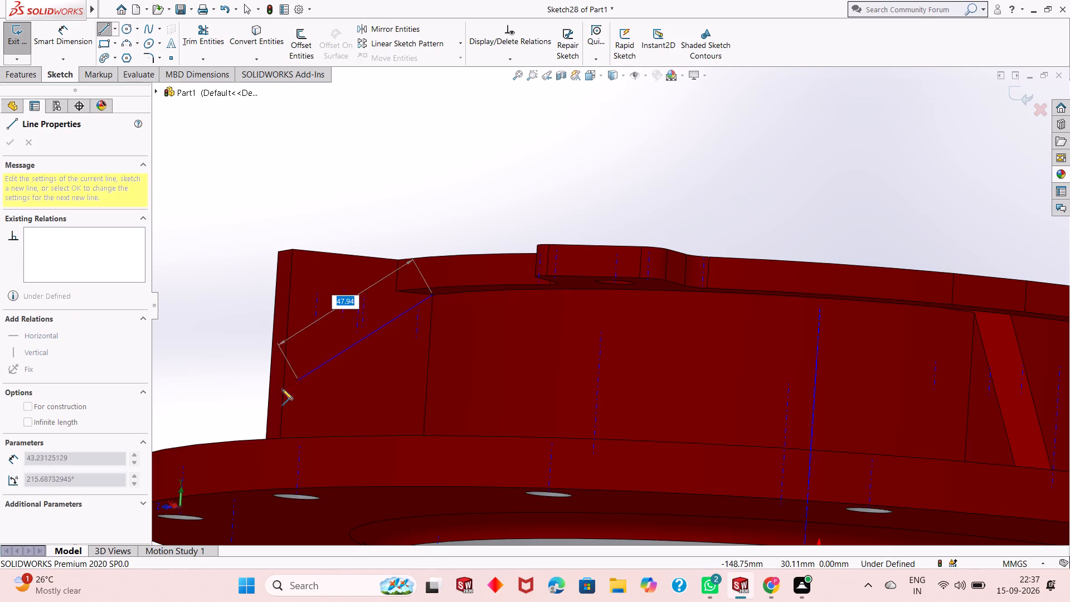
{"action": "middle_click_drag", "start_coordinate": [382, 394], "coordinate": [344, 430]}
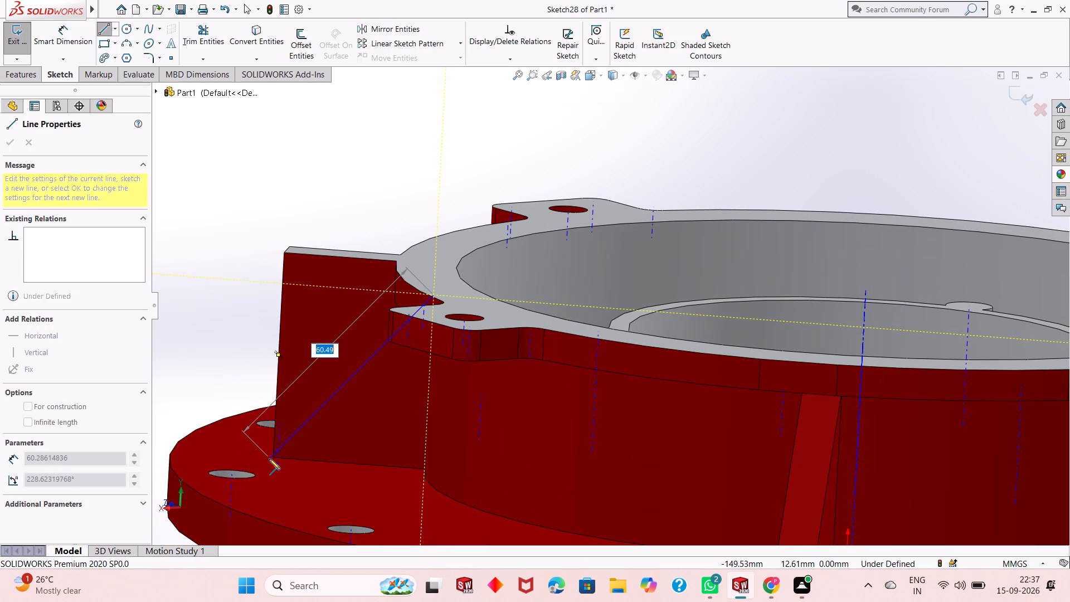
{"action": "left_click", "coordinate": [274, 457]}
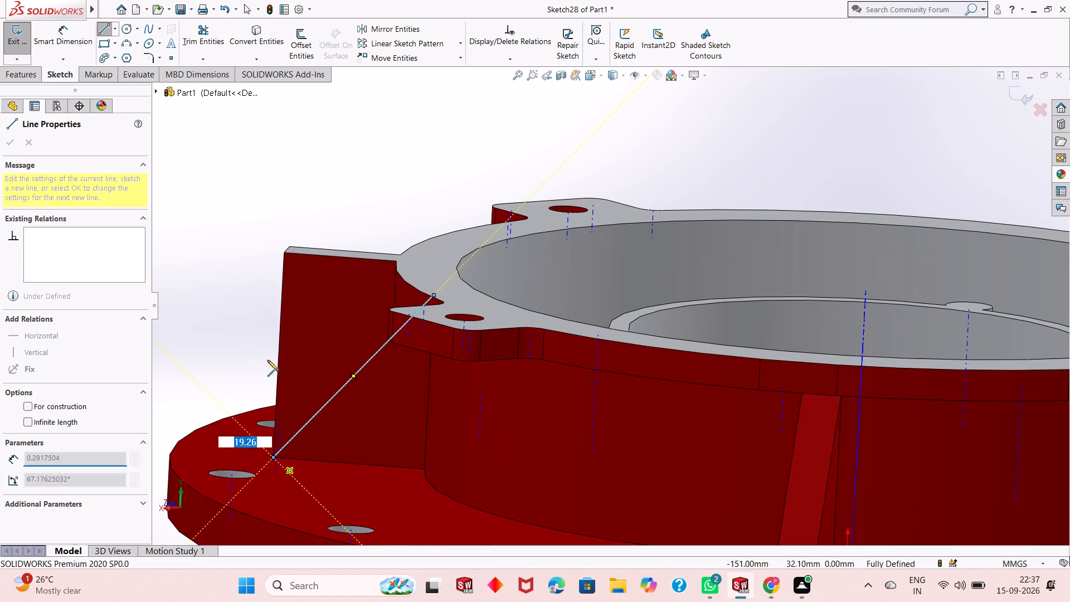
{"action": "left_click", "coordinate": [283, 253]}
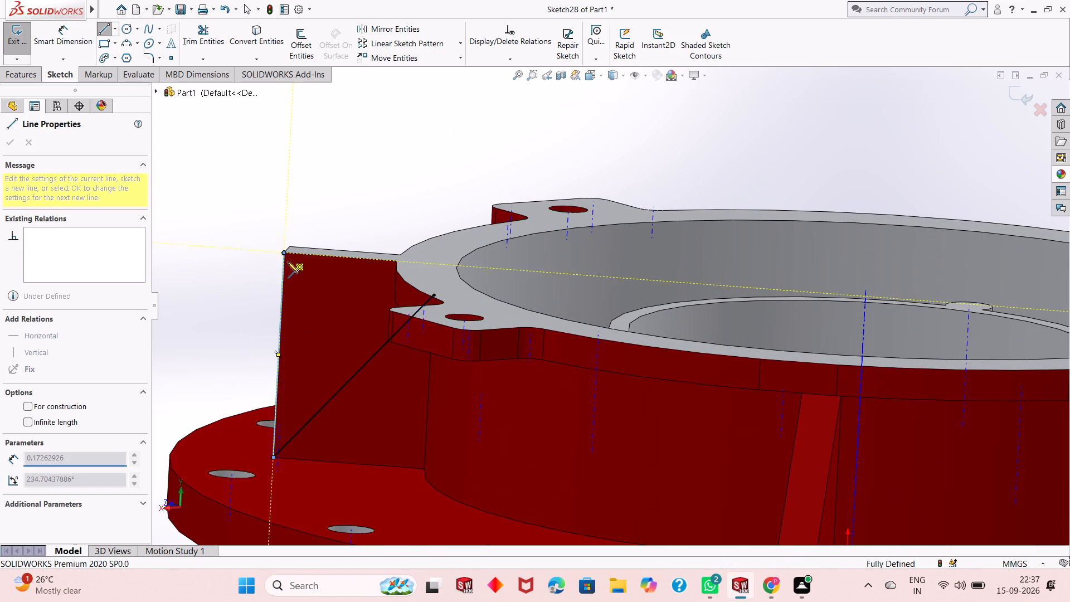
{"action": "left_click", "coordinate": [395, 260]}
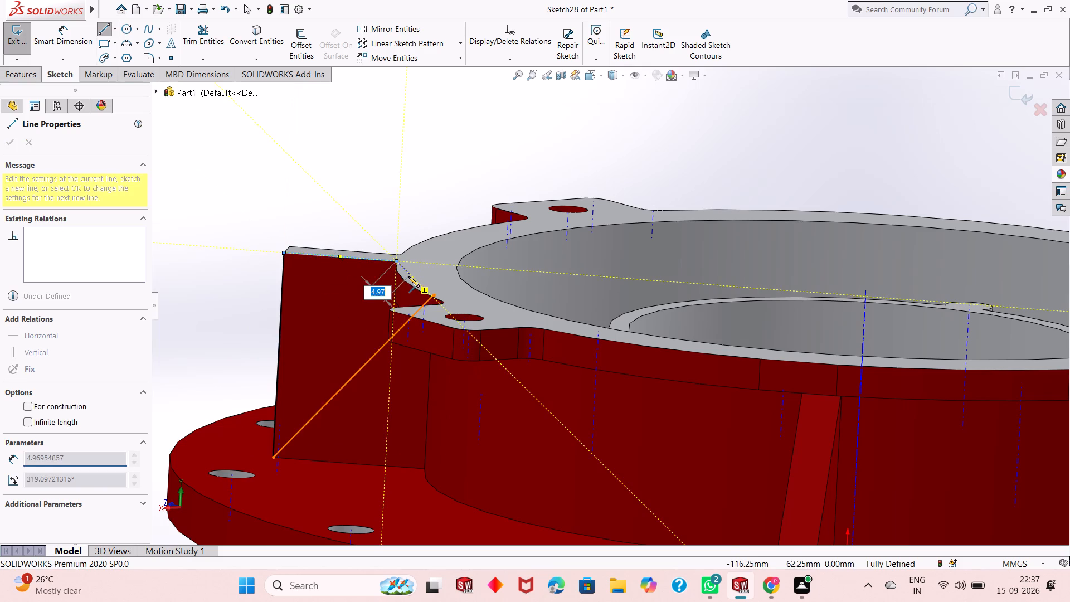
{"action": "middle_click_drag", "start_coordinate": [408, 276], "coordinate": [434, 271]}
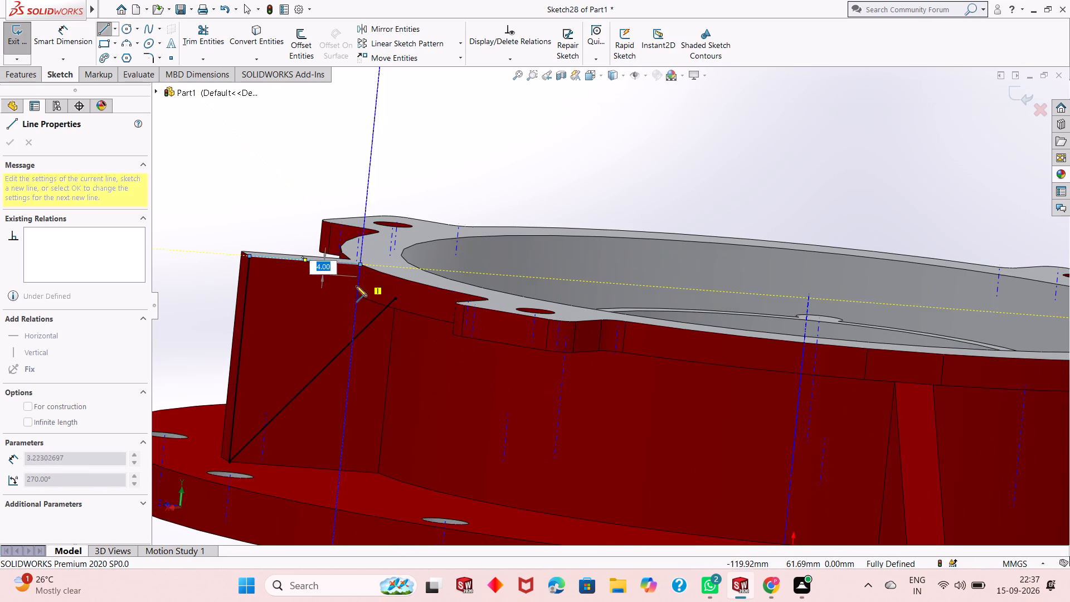
{"action": "left_click", "coordinate": [355, 297]}
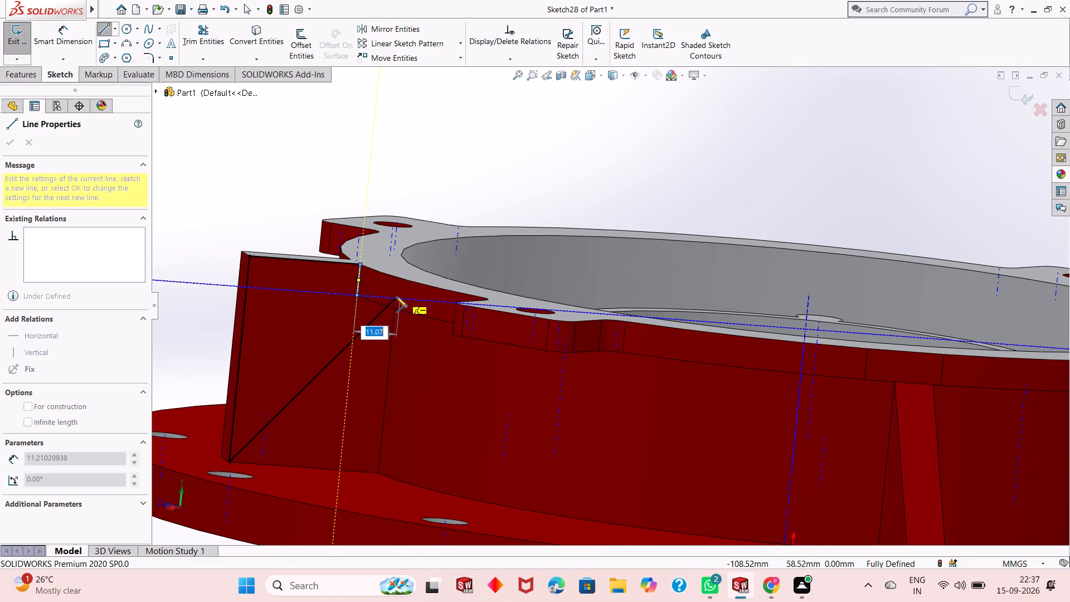
{"action": "left_click", "coordinate": [394, 299]}
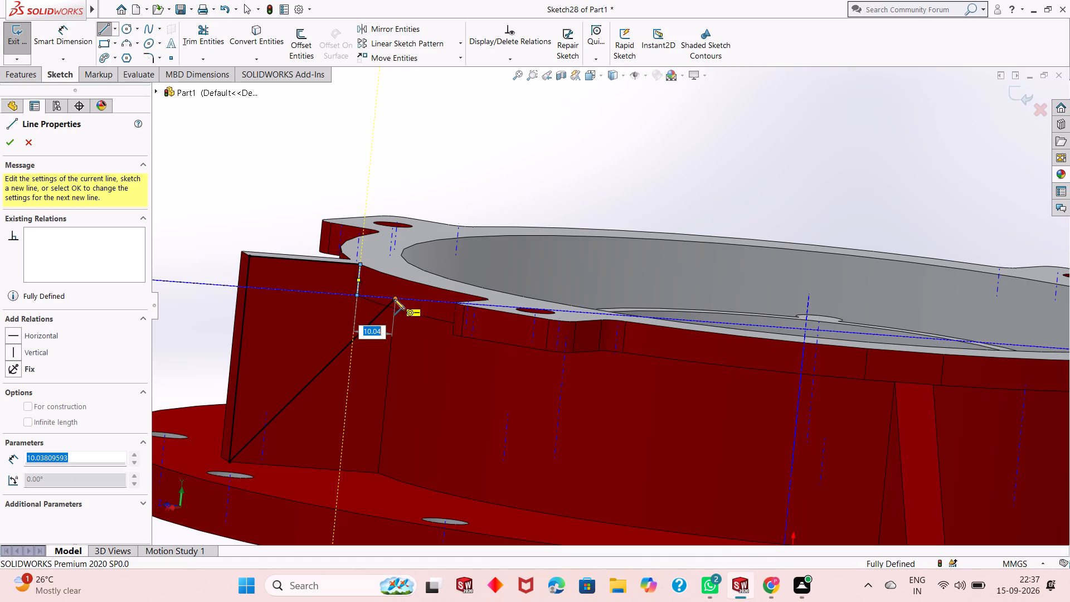
{"action": "right_click", "coordinate": [394, 299]}
{"action": "left_click", "coordinate": [414, 307]}
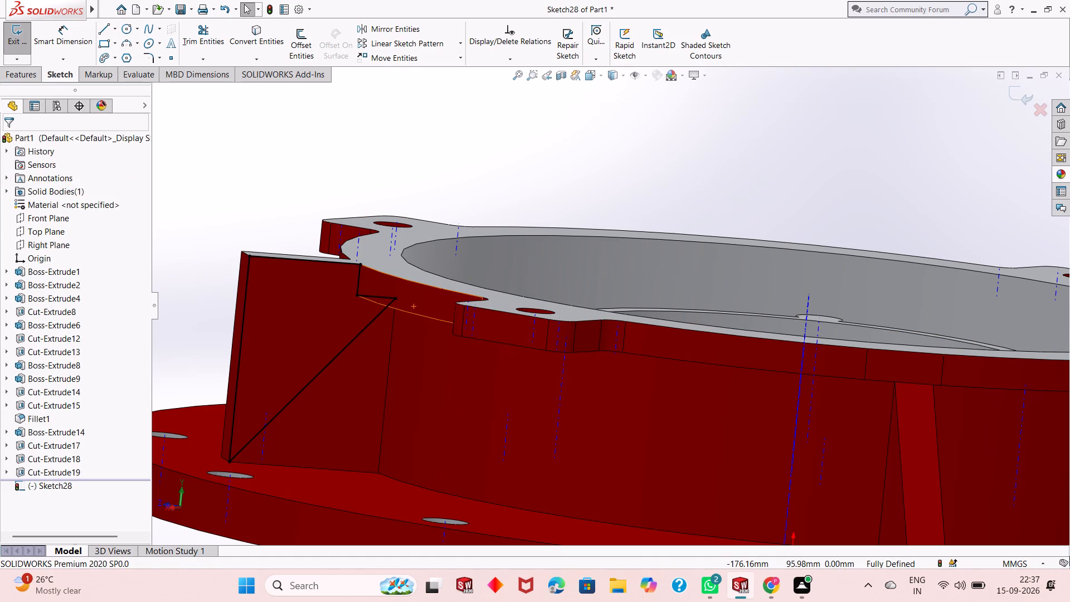
Extrude-cut the last rib's closed profile 58 mm blind, leaving a triangular rib.
{"action": "left_click", "coordinate": [23, 75]}
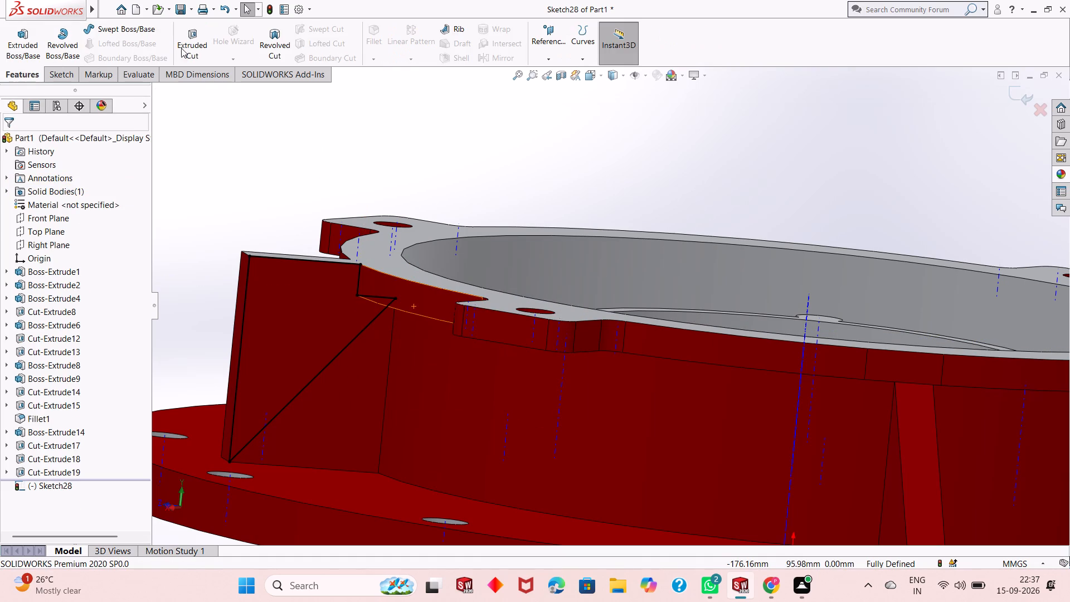
{"action": "left_click", "coordinate": [188, 41]}
{"action": "middle_click_drag", "start_coordinate": [454, 244], "coordinate": [432, 221]}
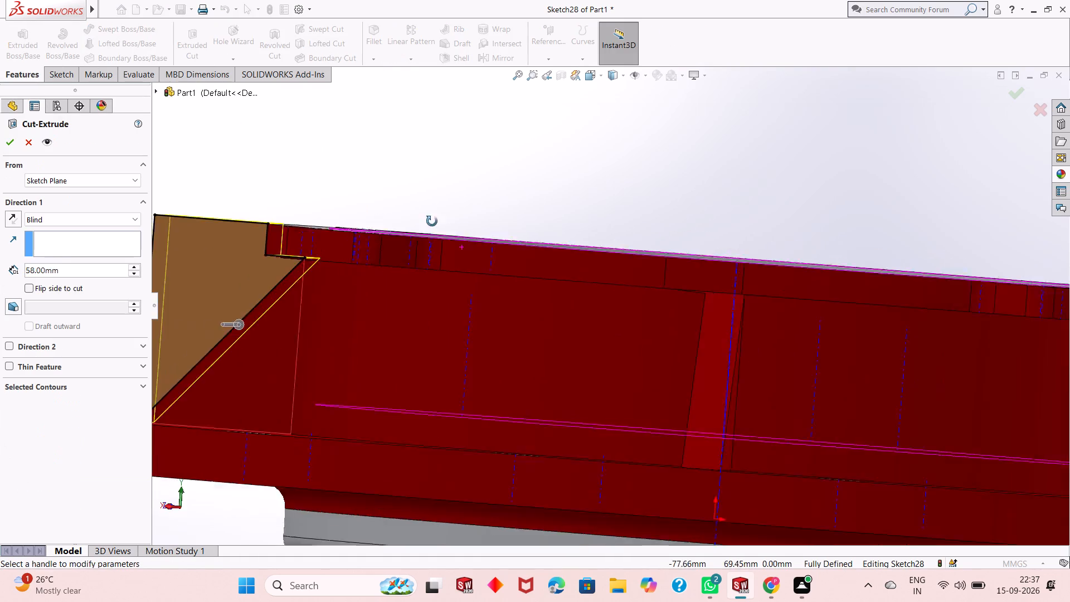
{"action": "middle_click_drag", "start_coordinate": [432, 221], "coordinate": [473, 225]}
{"action": "scroll", "coordinate": [419, 273], "scroll_direction": "down", "scroll_amount": 2}
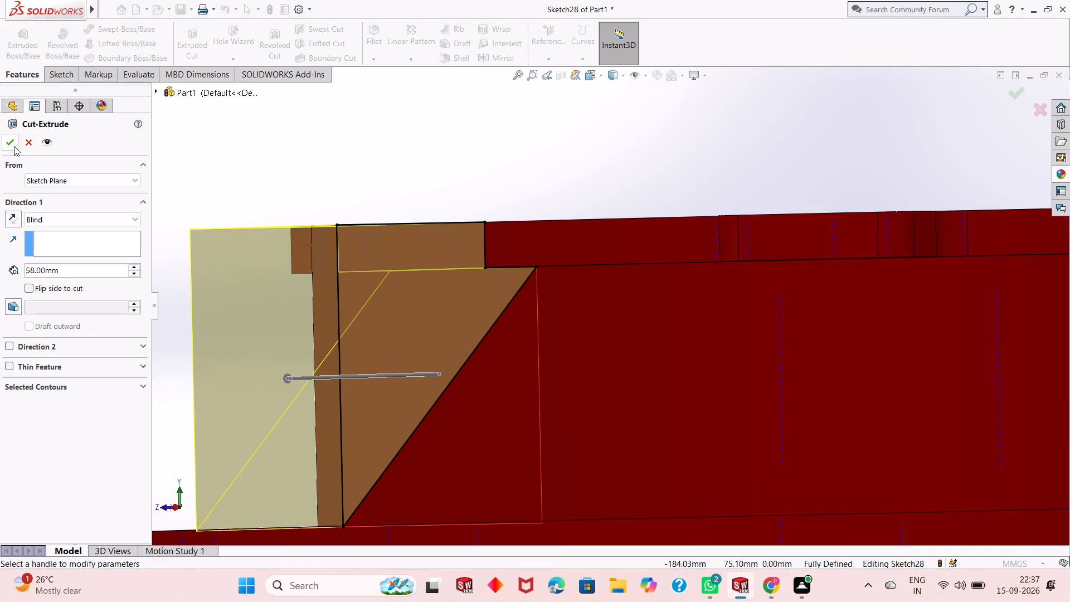
{"action": "left_click", "coordinate": [14, 146]}
Hide the temporary axes across the whole part.
{"action": "scroll", "coordinate": [328, 281], "scroll_direction": "up", "scroll_amount": 5}
{"action": "scroll", "coordinate": [378, 266], "scroll_direction": "up", "scroll_amount": 2}
{"action": "key", "text": "Escape"}
{"action": "scroll", "coordinate": [448, 268], "scroll_direction": "up", "scroll_amount": 1}
{"action": "scroll", "coordinate": [675, 273], "scroll_direction": "up", "scroll_amount": 1}
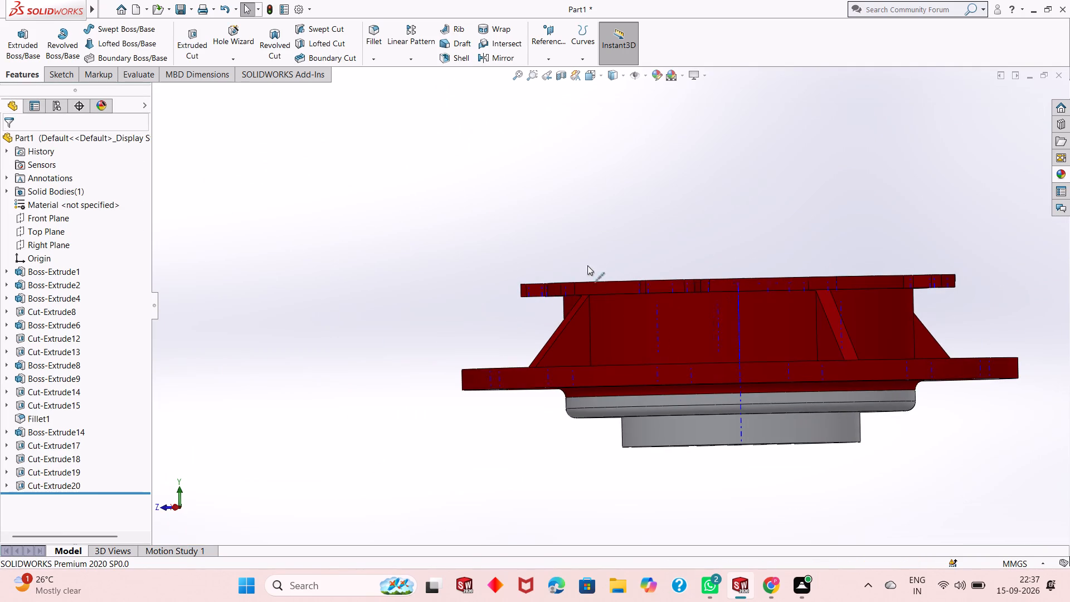
{"action": "left_click", "coordinate": [645, 80]}
{"action": "left_click", "coordinate": [644, 106]}
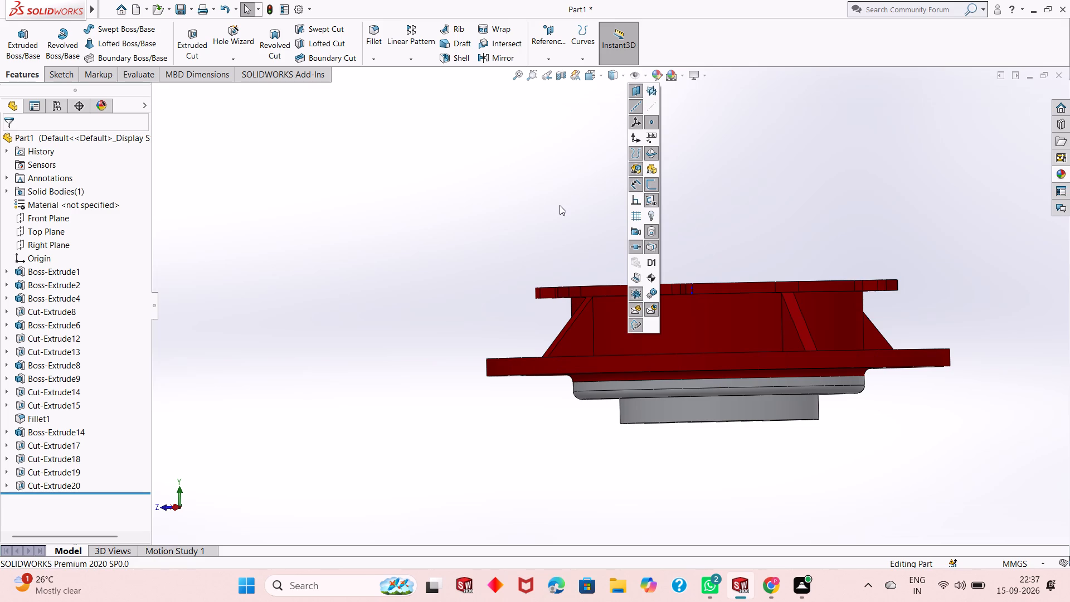
{"action": "key", "text": "Escape"}
{"action": "key", "text": "Escape"}
Hide the reference axes, clearing the leftover dashed axis line beside the upper rim's mounting lug.
{"action": "scroll", "coordinate": [695, 283], "scroll_direction": "down", "scroll_amount": 6}
{"action": "middle_click_drag", "start_coordinate": [646, 322], "coordinate": [640, 377]}
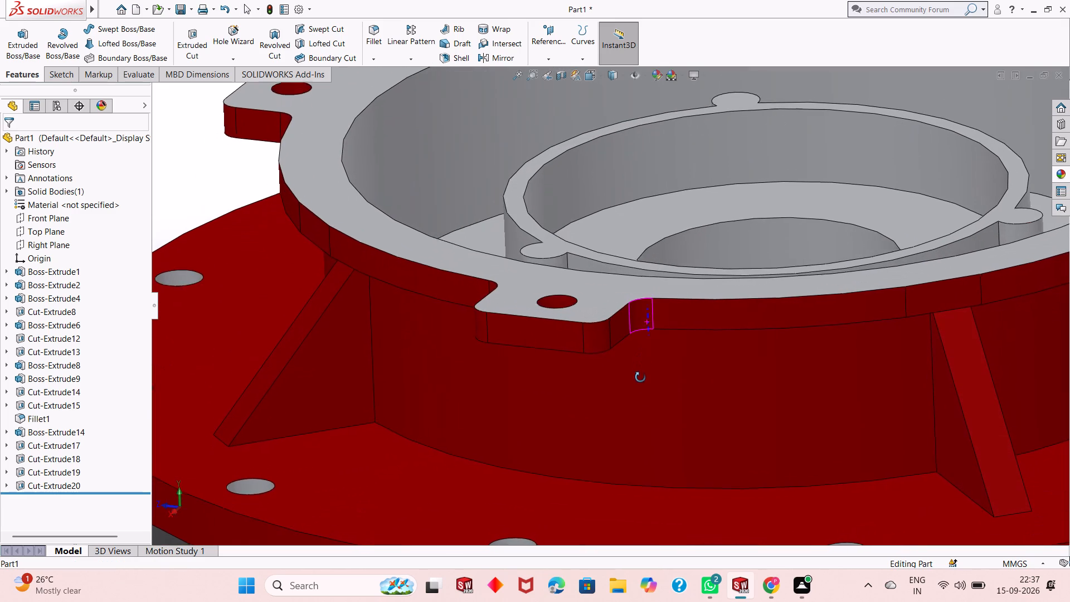
{"action": "middle_click_drag", "start_coordinate": [640, 377], "coordinate": [640, 379]}
{"action": "key", "text": "Escape"}
{"action": "scroll", "coordinate": [647, 320], "scroll_direction": "down", "scroll_amount": 8}
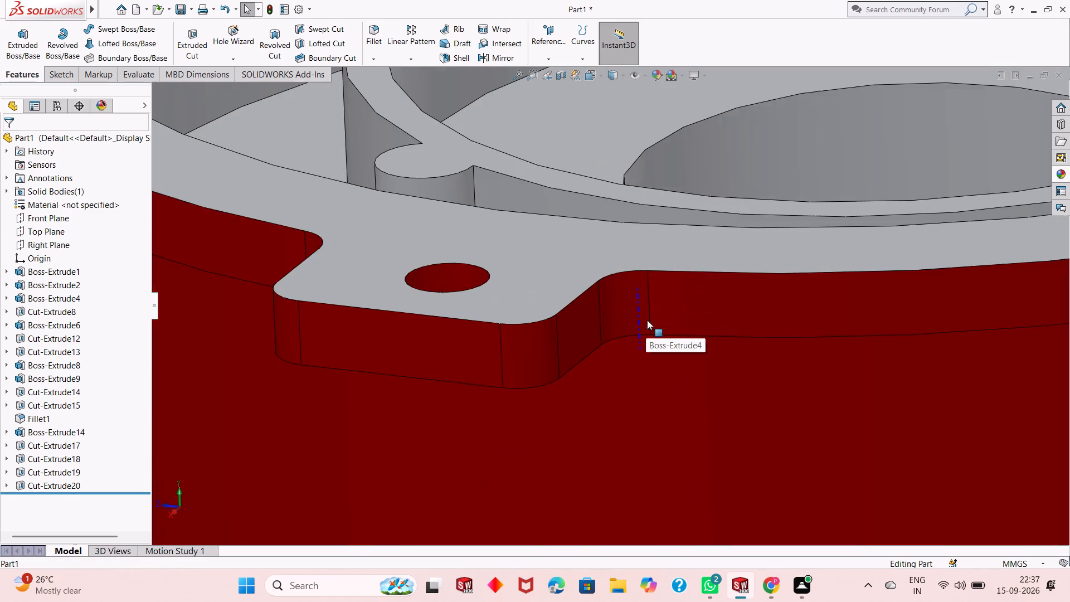
{"action": "scroll", "coordinate": [647, 320], "scroll_direction": "down", "scroll_amount": 3}
{"action": "left_click", "coordinate": [592, 337]}
{"action": "key", "text": "Escape"}
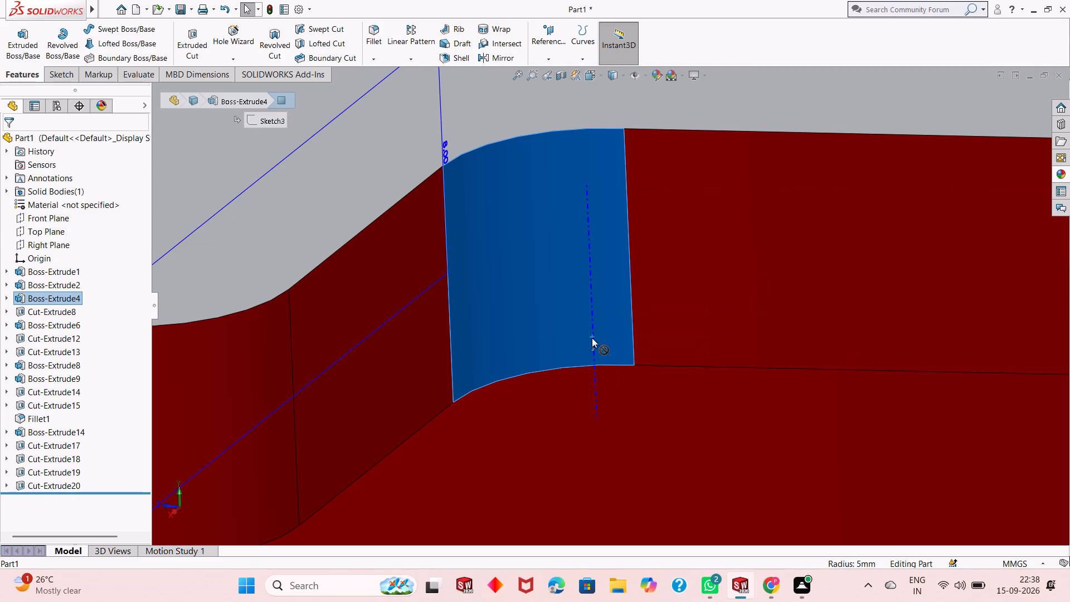
{"action": "key", "text": "Escape"}
{"action": "key", "text": "Escape"}
{"action": "left_click", "coordinate": [644, 76]}
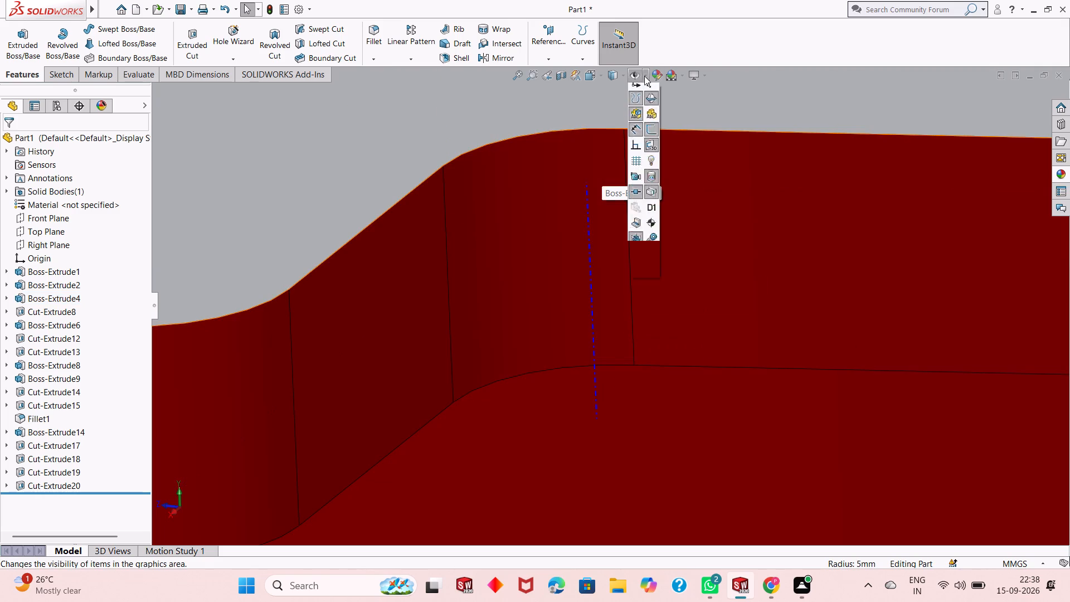
{"action": "left_click", "coordinate": [633, 110]}
{"action": "key", "text": "Escape"}
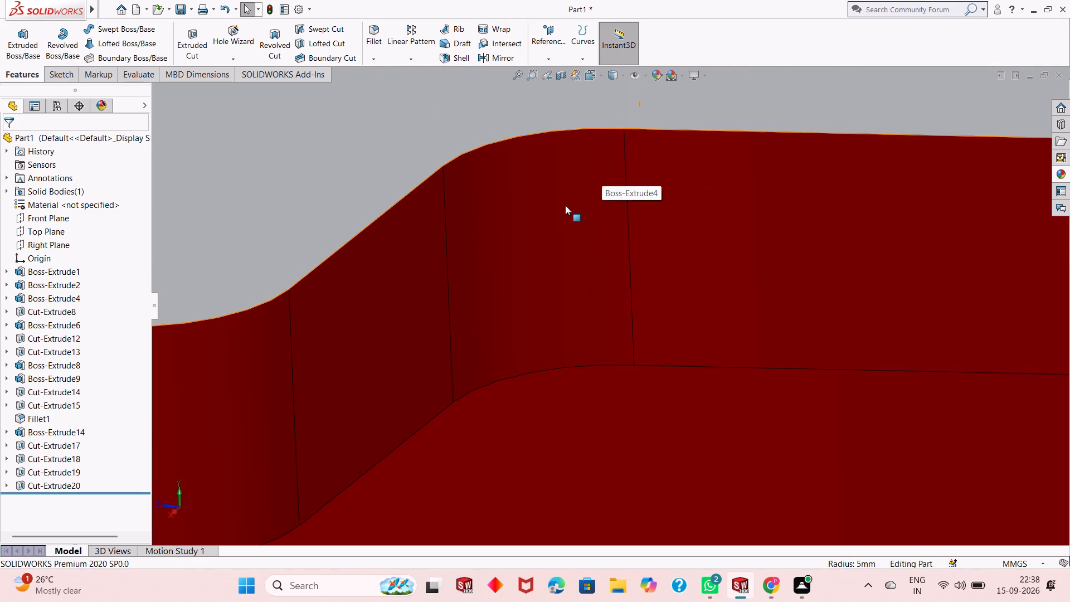
Examine the whole finished part from several angles, covering the flange, ribs, mounting lugs and inner bore.
{"action": "scroll", "coordinate": [549, 220], "scroll_direction": "up", "scroll_amount": 17}
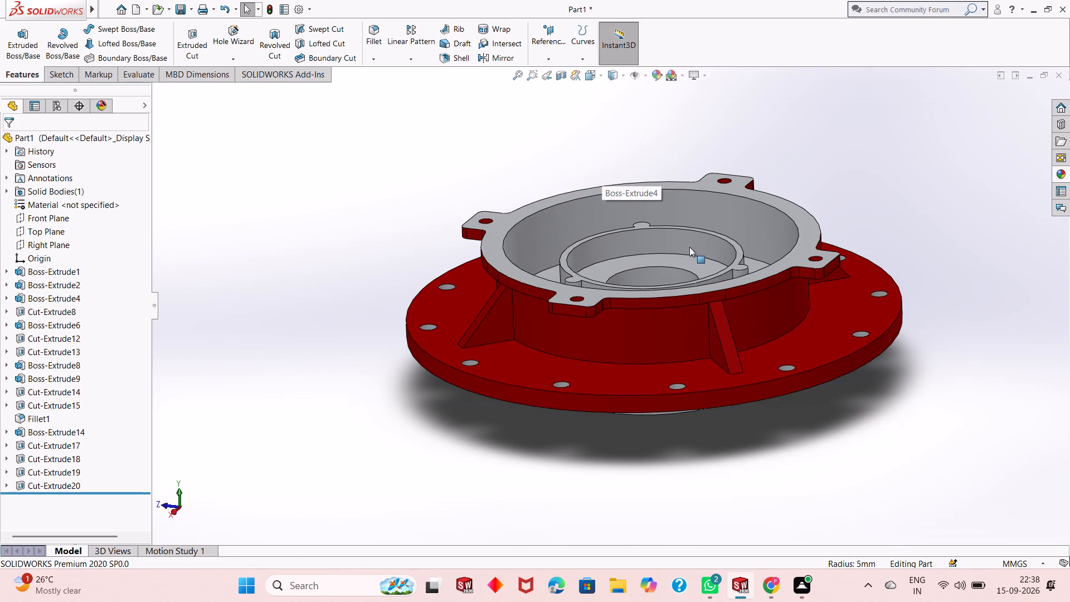
{"action": "scroll", "coordinate": [648, 235], "scroll_direction": "up", "scroll_amount": 3}
{"action": "middle_click_drag", "start_coordinate": [663, 251], "coordinate": [659, 347]}
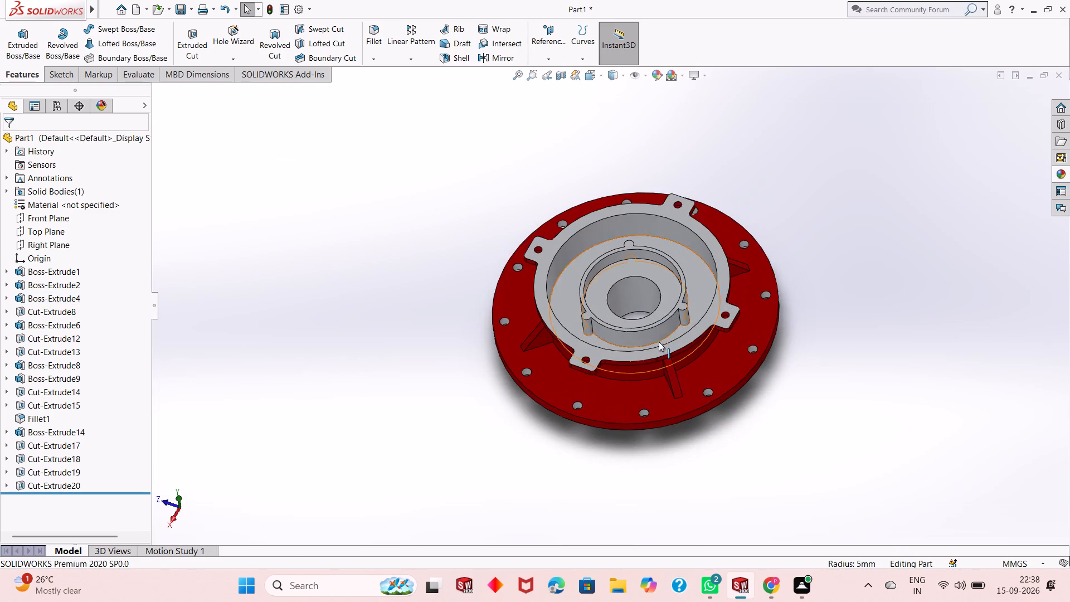
{"action": "scroll", "coordinate": [612, 280], "scroll_direction": "up", "scroll_amount": 1}
{"action": "middle_click_drag", "start_coordinate": [612, 280], "coordinate": [648, 341]}
{"action": "scroll", "coordinate": [570, 300], "scroll_direction": "up", "scroll_amount": 2}
{"action": "scroll", "coordinate": [690, 317], "scroll_direction": "down", "scroll_amount": 2}
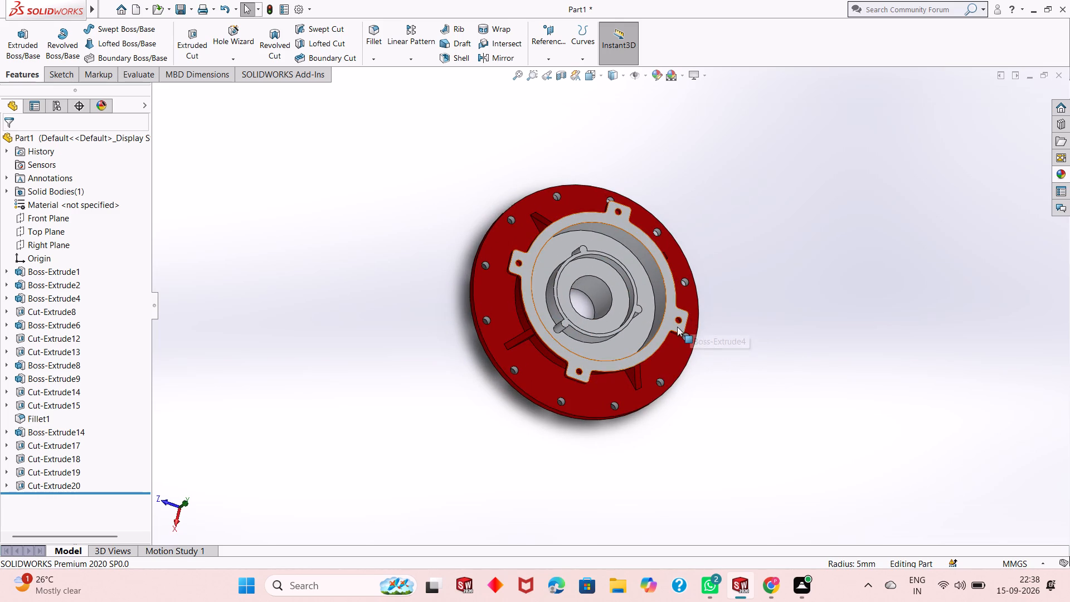
{"action": "middle_click_drag", "start_coordinate": [684, 360], "coordinate": [701, 382]}
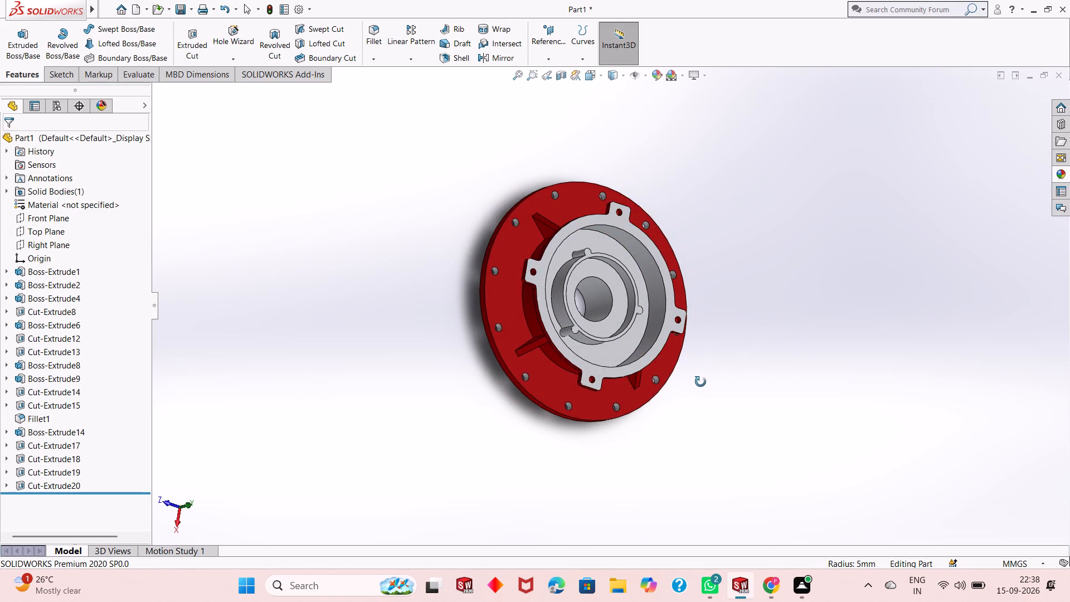
{"action": "middle_click_drag", "start_coordinate": [701, 382], "coordinate": [701, 383]}
{"action": "scroll", "coordinate": [660, 330], "scroll_direction": "down", "scroll_amount": 1}
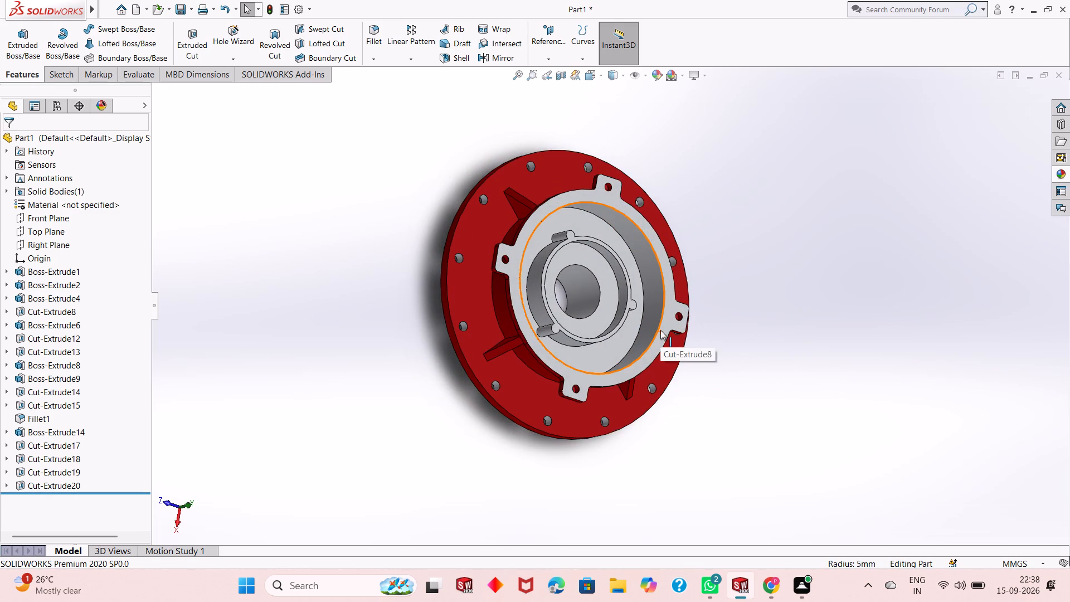
{"action": "scroll", "coordinate": [609, 301], "scroll_direction": "down", "scroll_amount": 2}
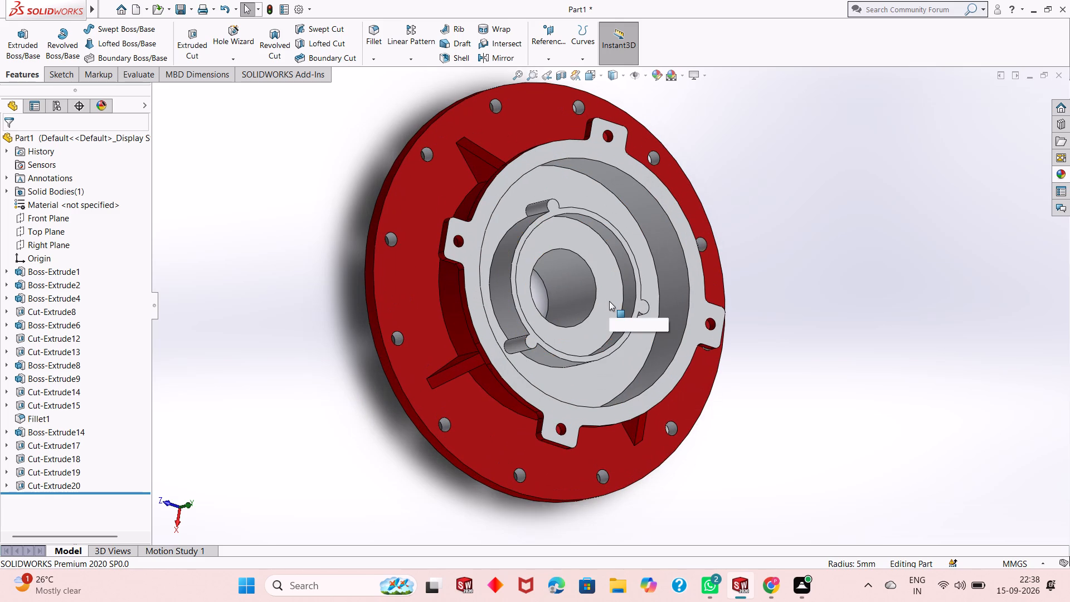
{"action": "scroll", "coordinate": [609, 301], "scroll_direction": "up", "scroll_amount": 4}
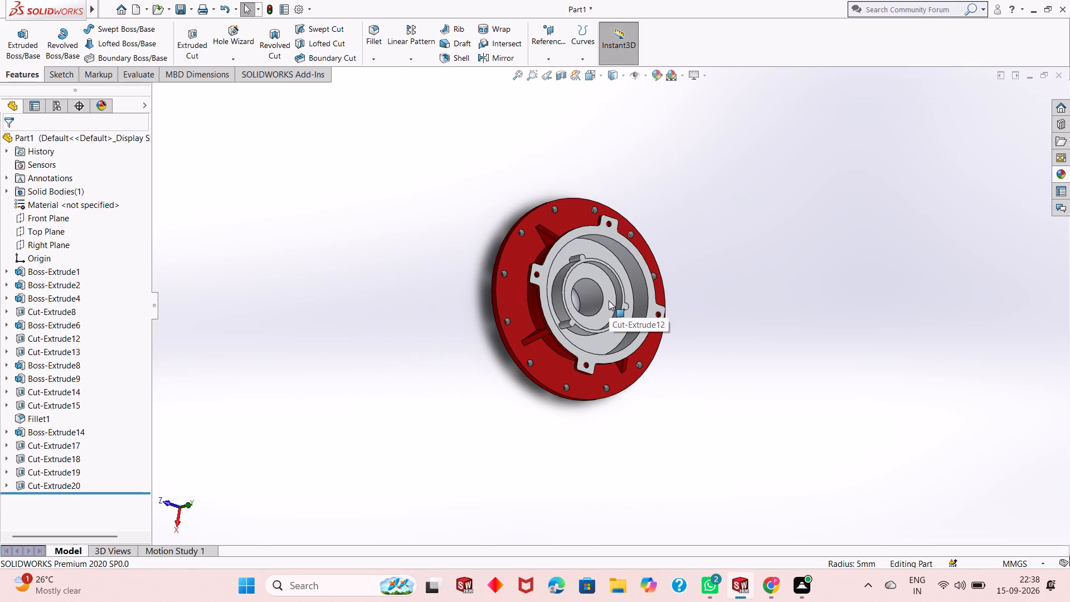
{"action": "scroll", "coordinate": [609, 299], "scroll_direction": "up", "scroll_amount": 1}
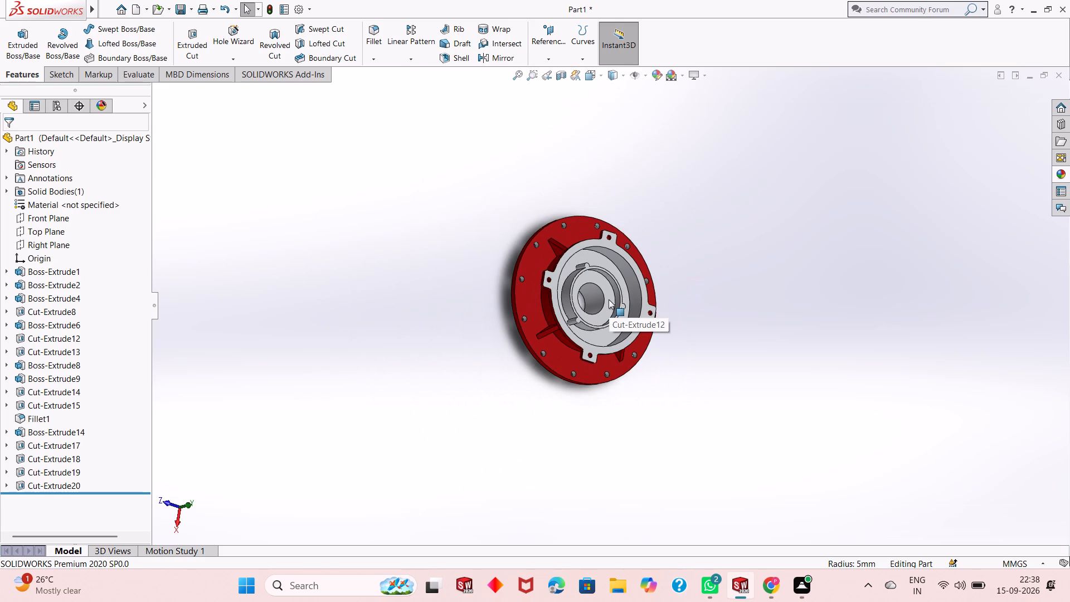
{"action": "middle_click_drag", "start_coordinate": [665, 267], "coordinate": [626, 284]}
{"action": "scroll", "coordinate": [616, 275], "scroll_direction": "down", "scroll_amount": 2}
{"action": "middle_click_drag", "start_coordinate": [645, 287], "coordinate": [663, 307]}
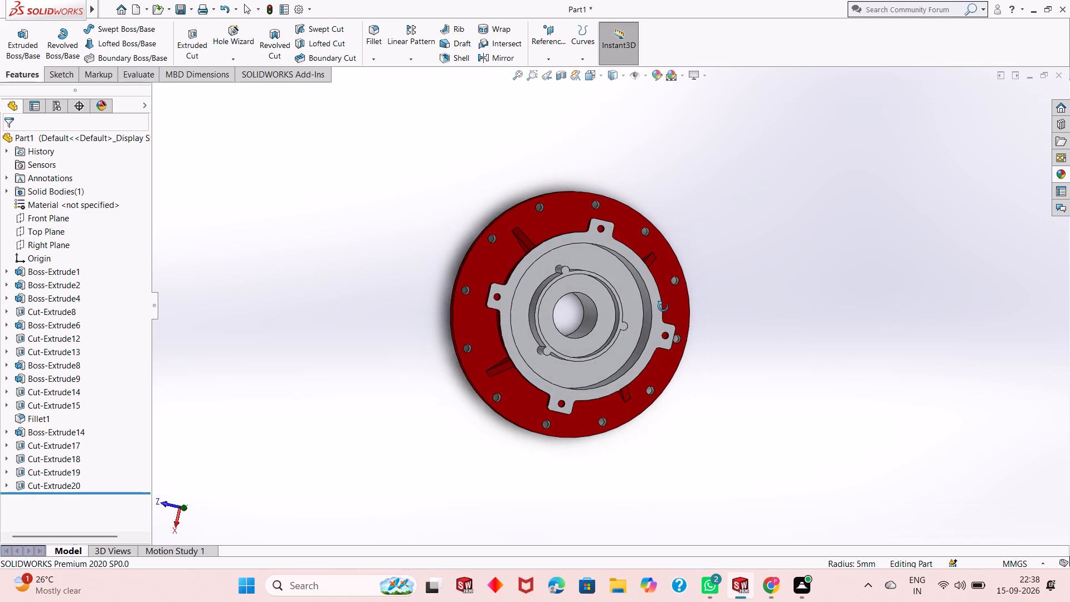
{"action": "middle_click_drag", "start_coordinate": [663, 307], "coordinate": [669, 314]}
{"action": "scroll", "coordinate": [651, 310], "scroll_direction": "down", "scroll_amount": 2}
{"action": "scroll", "coordinate": [625, 313], "scroll_direction": "up", "scroll_amount": 1}
{"action": "middle_click_drag", "start_coordinate": [615, 314], "coordinate": [639, 262]}
{"action": "scroll", "coordinate": [637, 276], "scroll_direction": "up", "scroll_amount": 1}
{"action": "middle_click_drag", "start_coordinate": [688, 326], "coordinate": [668, 300]}
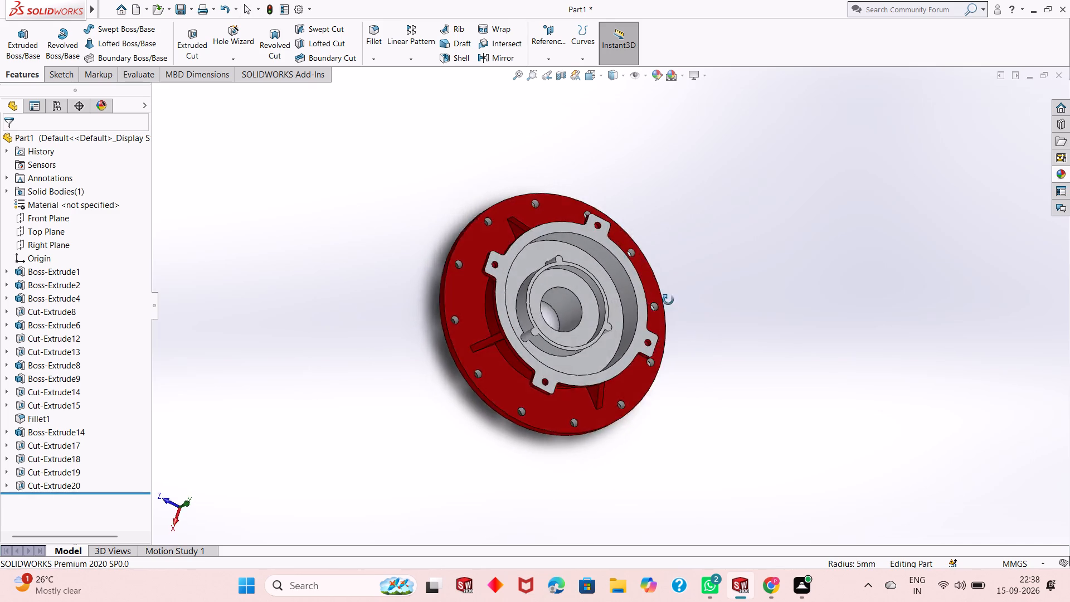
{"action": "middle_click_drag", "start_coordinate": [668, 300], "coordinate": [678, 288]}
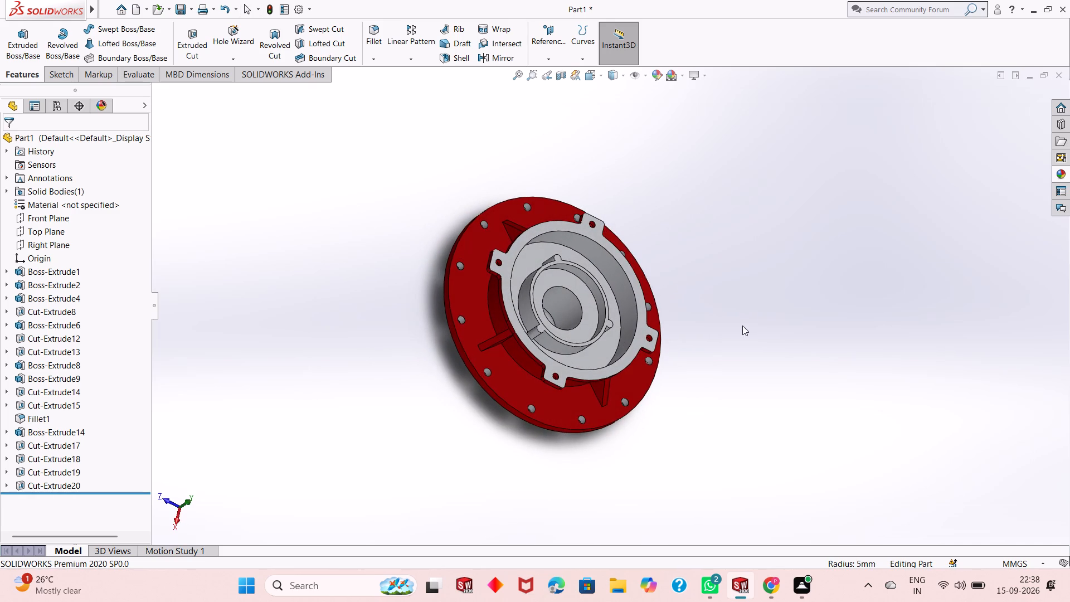
{"action": "scroll", "coordinate": [662, 297], "scroll_direction": "down", "scroll_amount": 3}
{"action": "scroll", "coordinate": [516, 315], "scroll_direction": "up", "scroll_amount": 2}
{"action": "scroll", "coordinate": [434, 303], "scroll_direction": "down", "scroll_amount": 2}
{"action": "scroll", "coordinate": [497, 310], "scroll_direction": "up", "scroll_amount": 1}
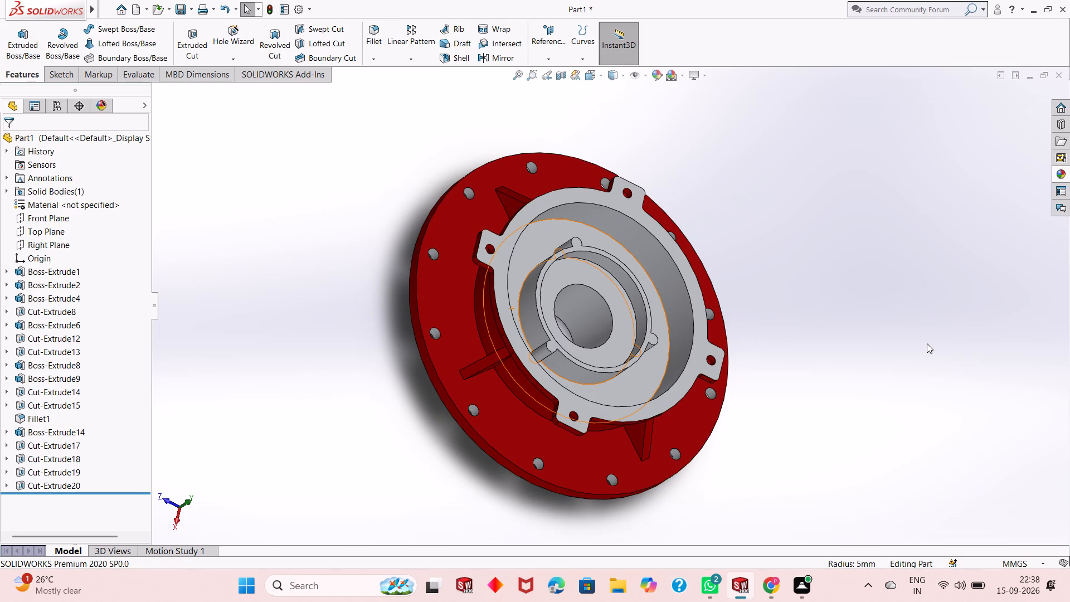
Save the part as Motor cover in the Downloads folder as a SOLIDWORKS part.
{"action": "key", "text": "ctrl+s"}
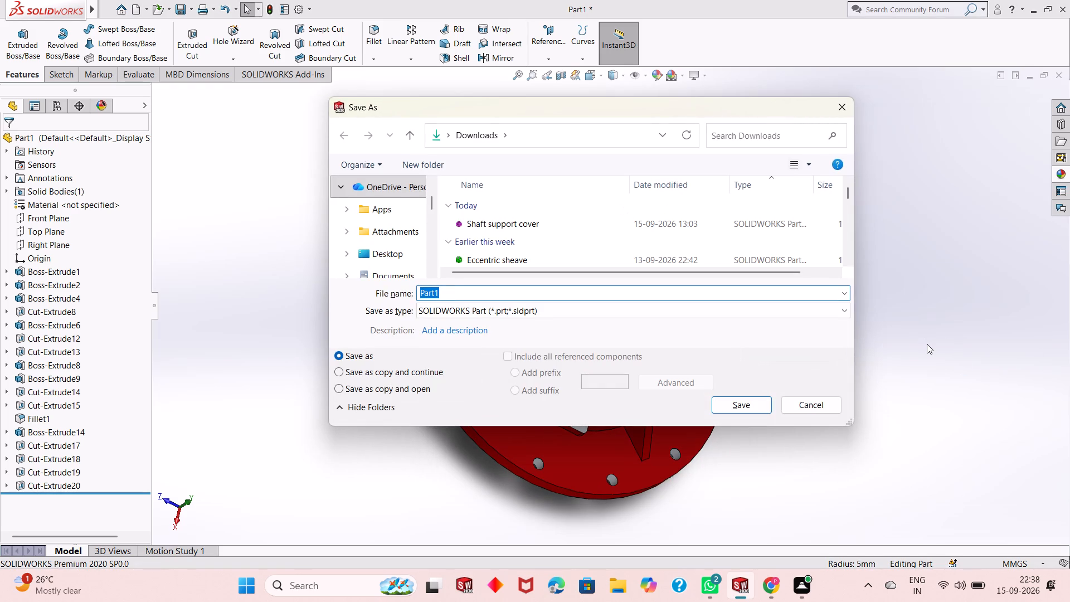
{"action": "type", "text": "Motor covere"}
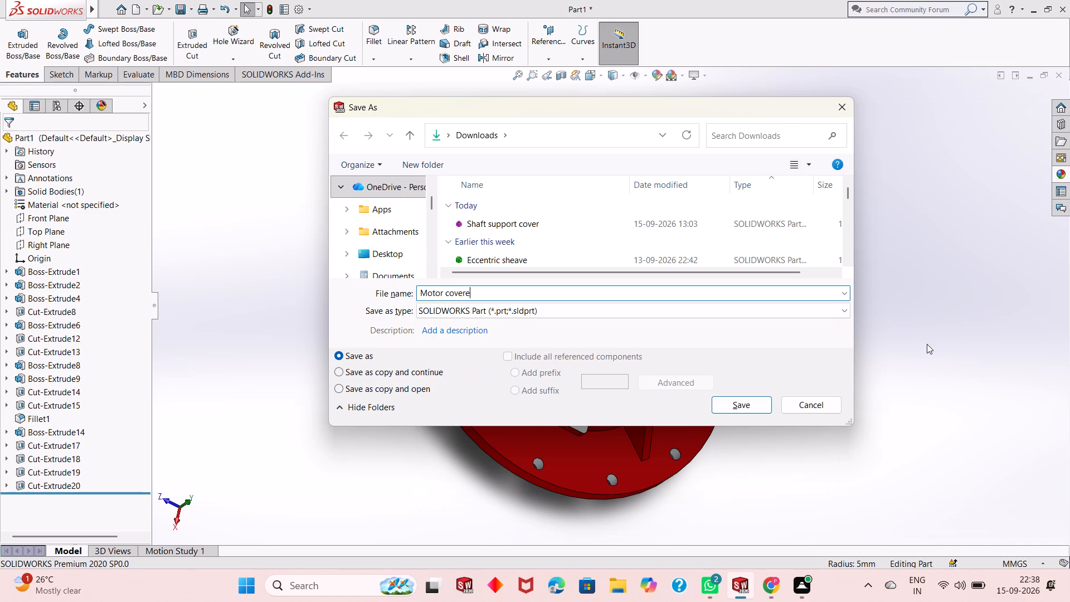
{"action": "key", "text": "BackSpace"}
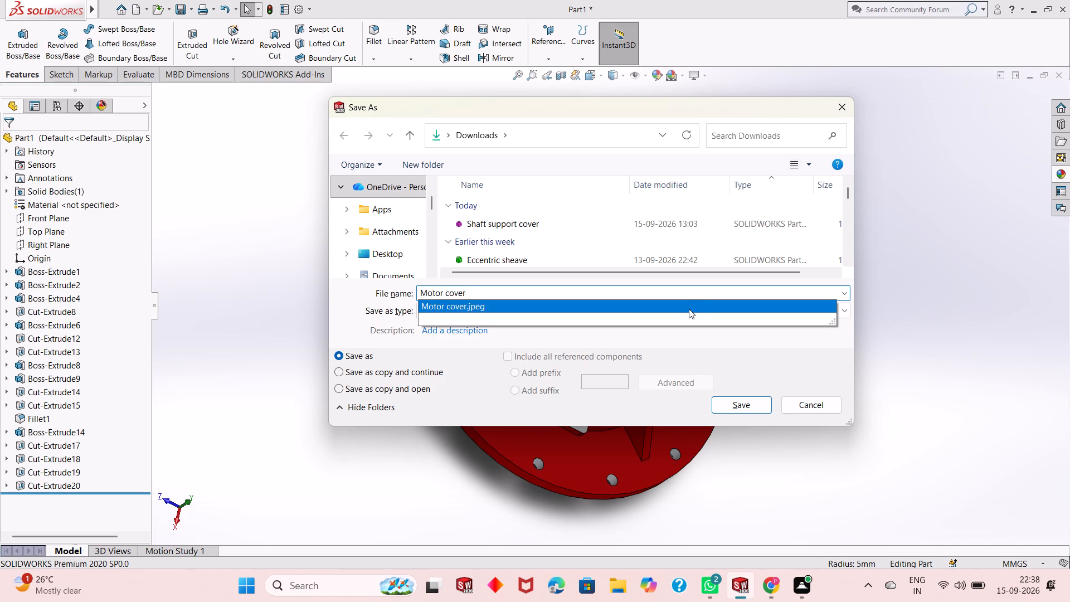
{"action": "left_click", "coordinate": [735, 401]}
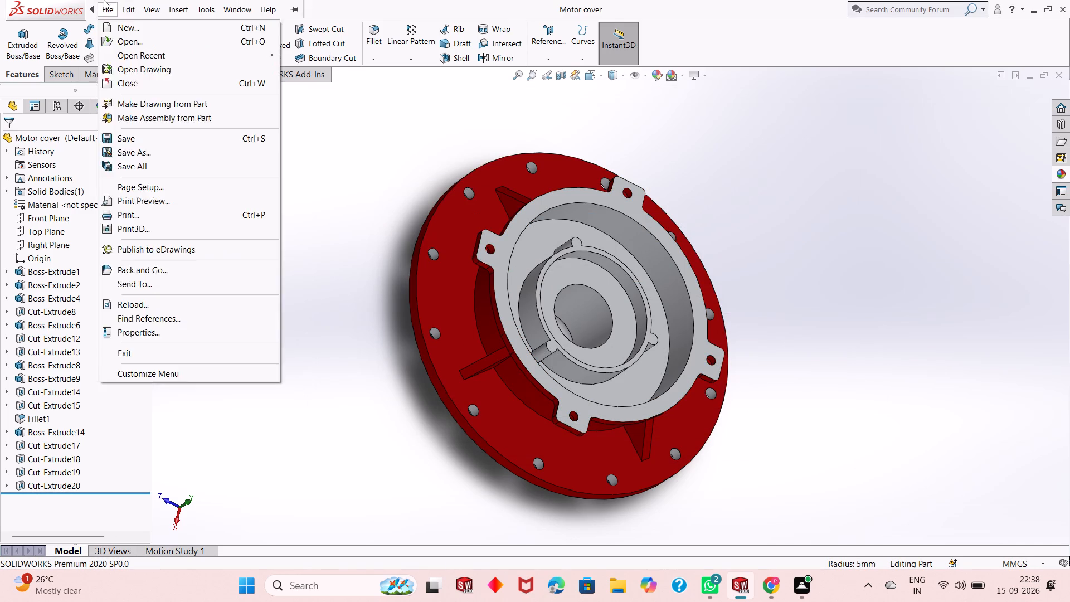
Save a PDF copy of the part as Motor cover in the Downloads folder.
{"action": "key", "text": "Escape"}
{"action": "key", "text": "Escape"}
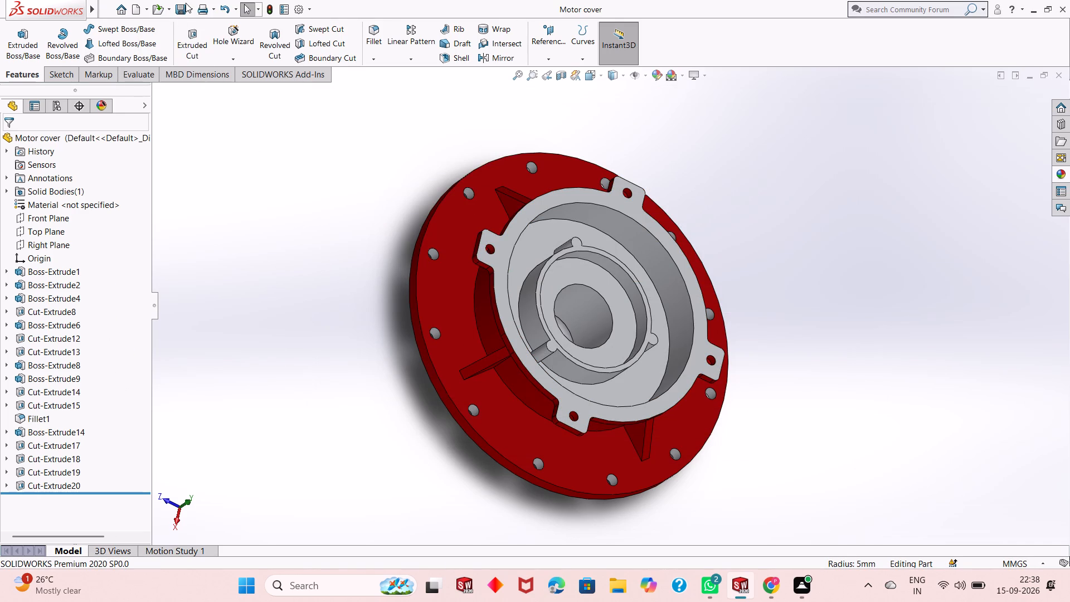
{"action": "left_click", "coordinate": [191, 2]}
{"action": "left_click", "coordinate": [191, 7]}
{"action": "left_click", "coordinate": [202, 40]}
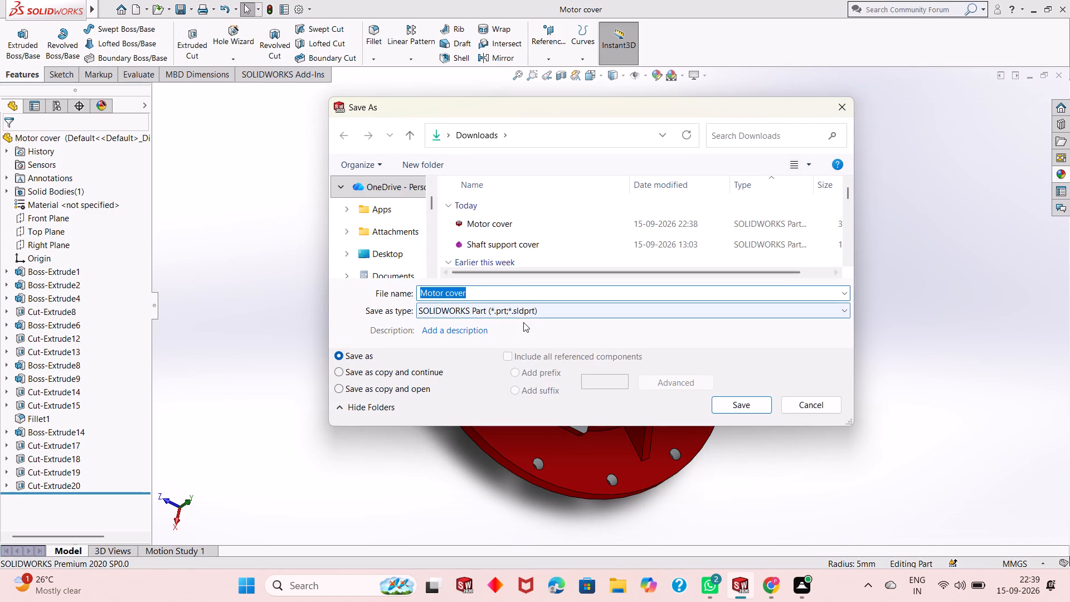
{"action": "left_click", "coordinate": [524, 314]}
{"action": "left_click", "coordinate": [519, 79]}
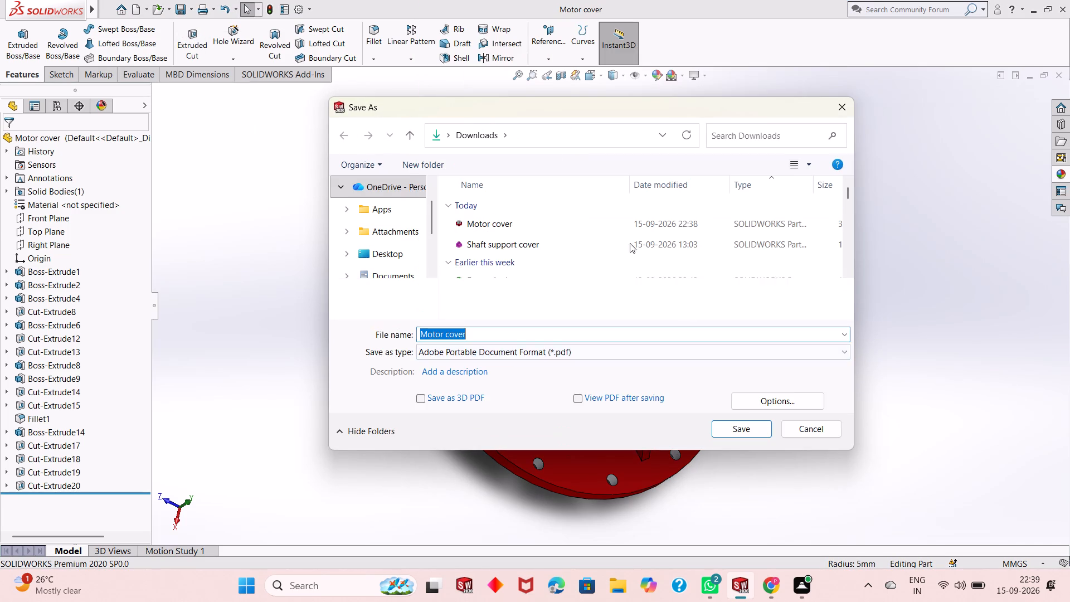
{"action": "left_click", "coordinate": [732, 436]}
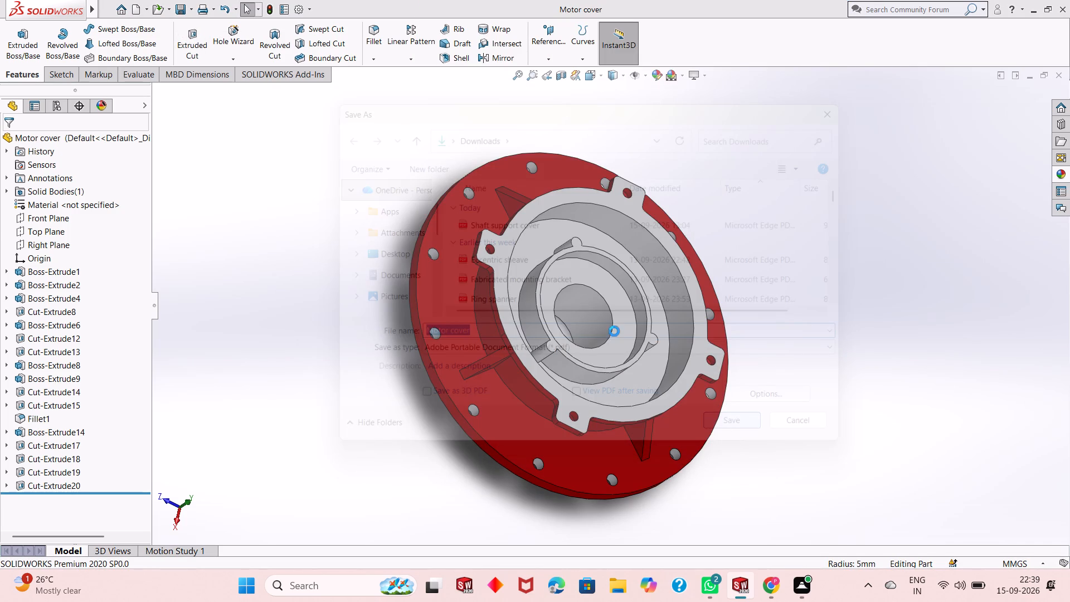